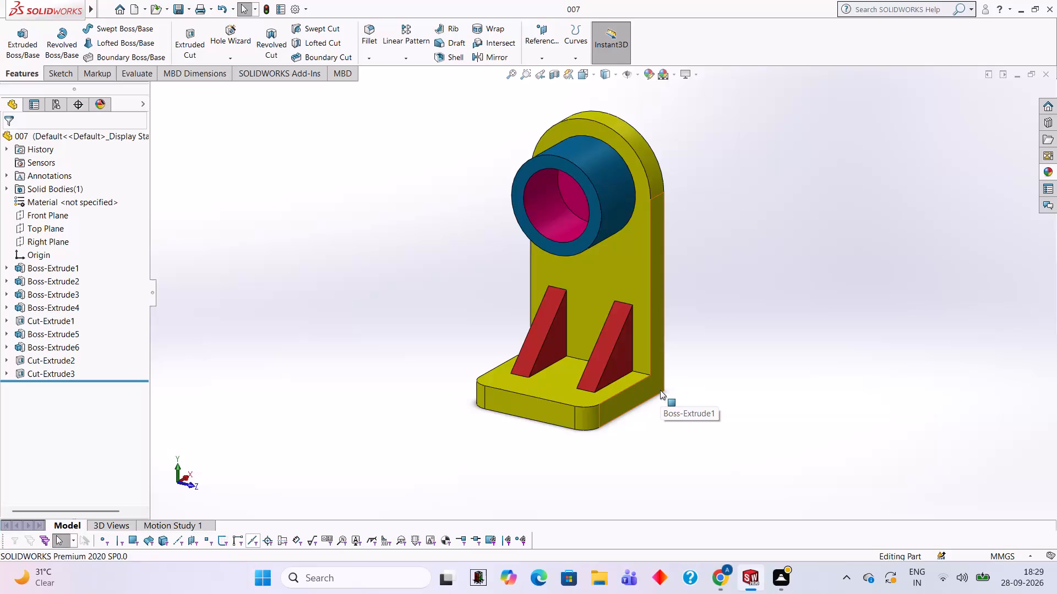
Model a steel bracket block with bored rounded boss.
Close the open part 007.
{"action": "left_click", "coordinate": [1042, 74]}
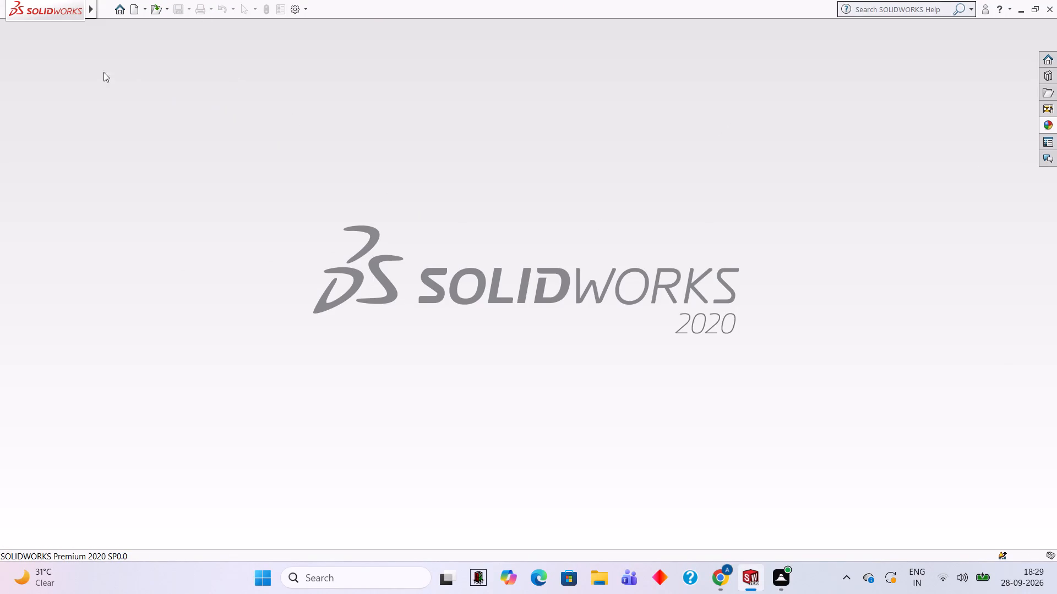
Create a new part document.
{"action": "left_click", "coordinate": [224, 9]}
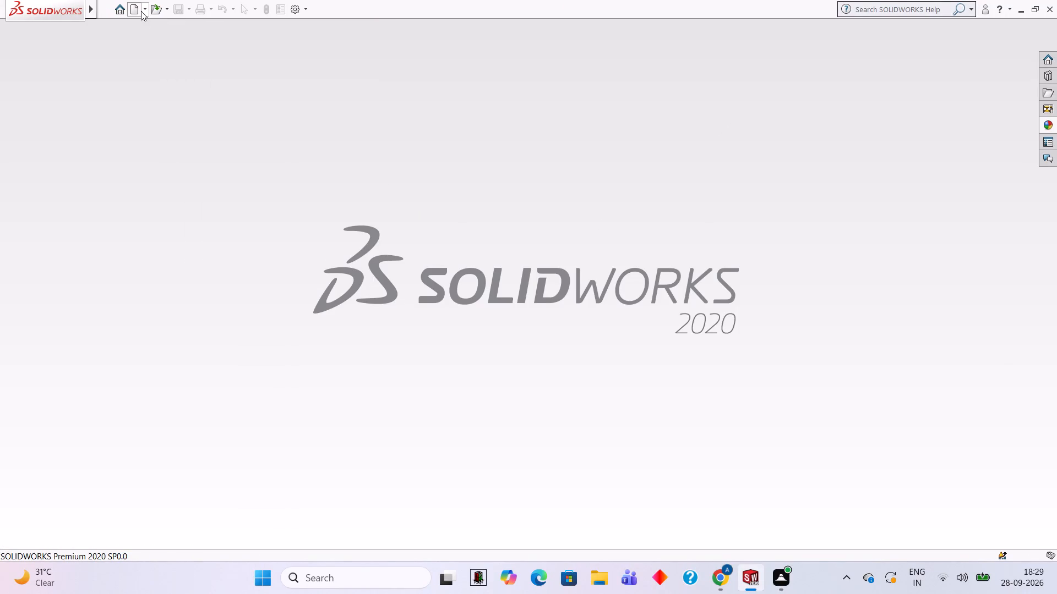
{"action": "left_click", "coordinate": [146, 4]}
{"action": "left_click", "coordinate": [141, 25]}
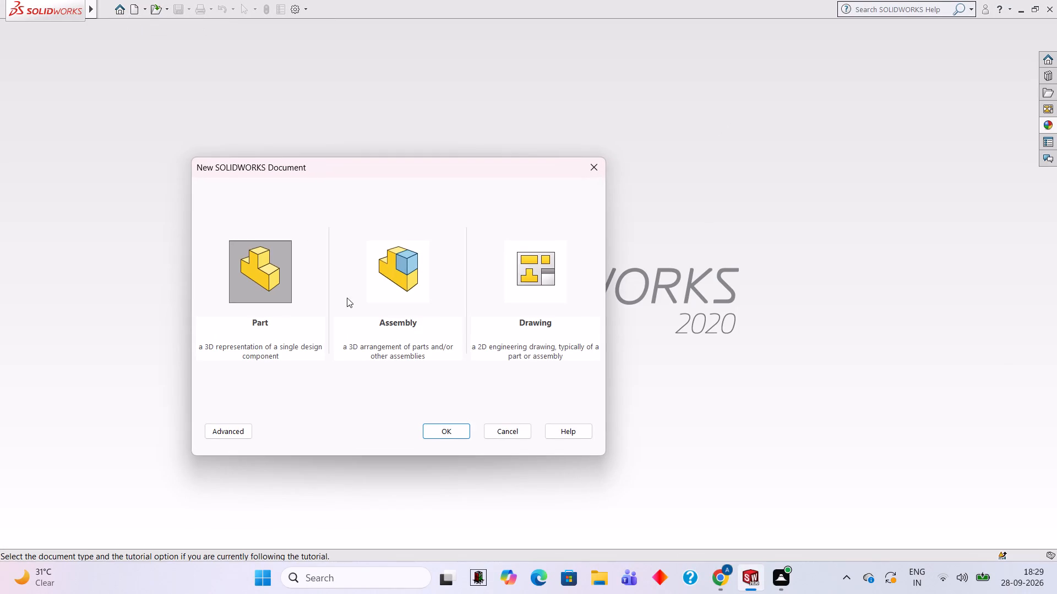
{"action": "left_click", "coordinate": [457, 428]}
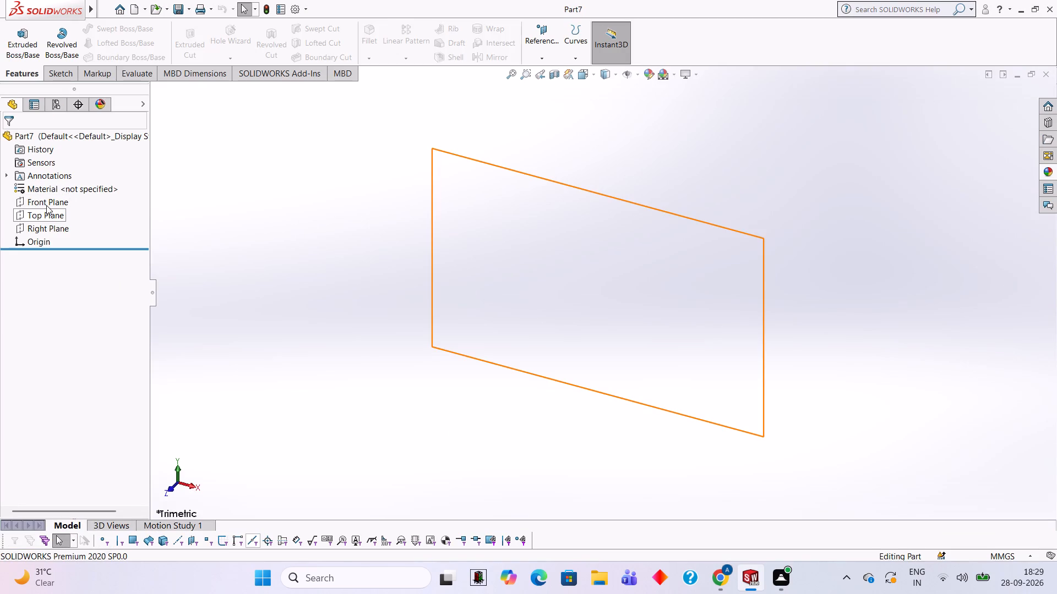
Start a sketch on the Front Plane.
{"action": "left_click", "coordinate": [47, 202]}
{"action": "left_click", "coordinate": [56, 184]}
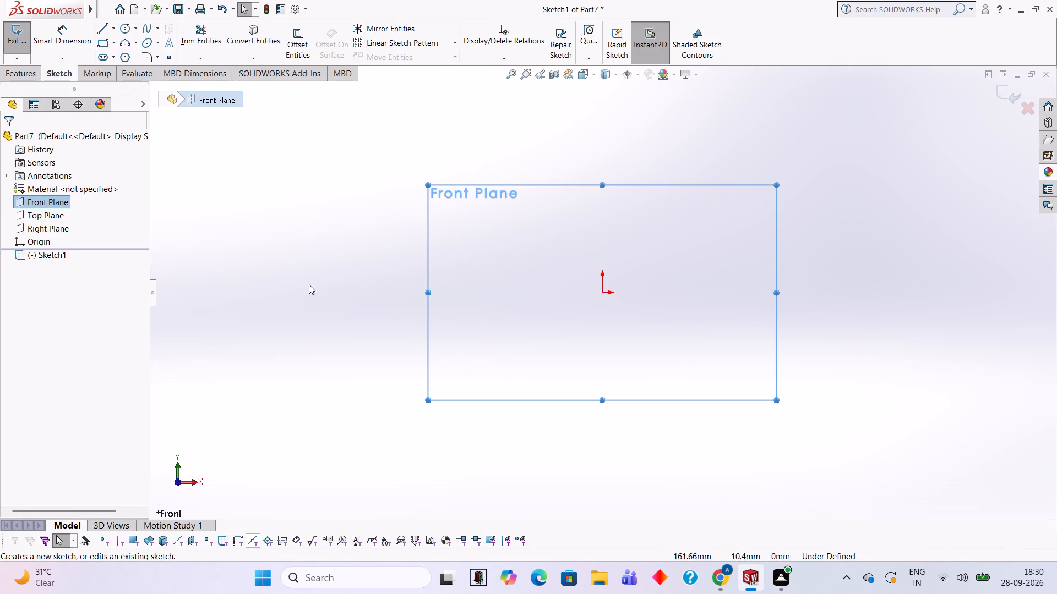
{"action": "left_click", "coordinate": [522, 266]}
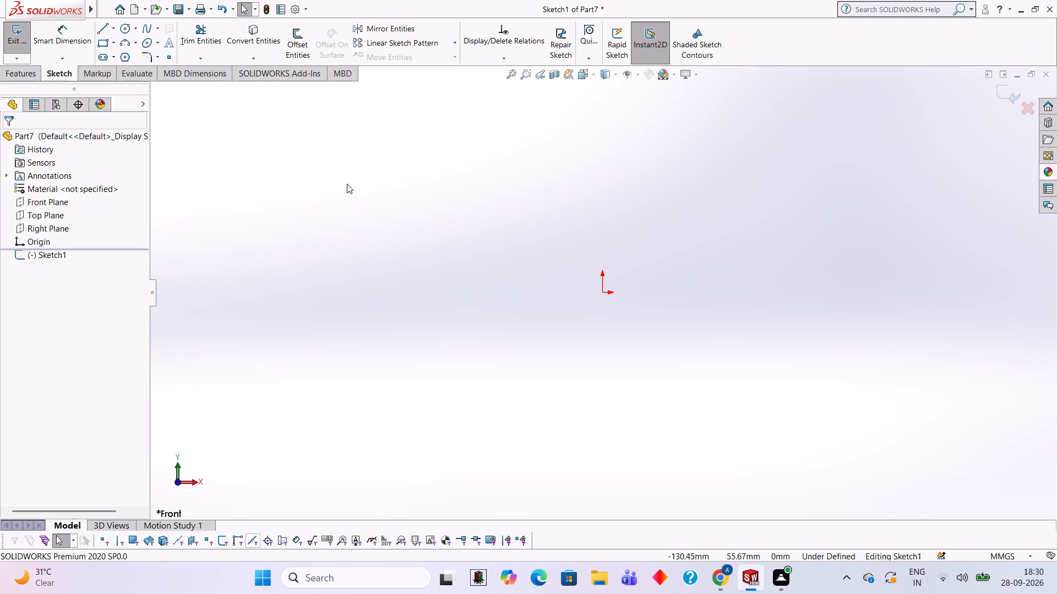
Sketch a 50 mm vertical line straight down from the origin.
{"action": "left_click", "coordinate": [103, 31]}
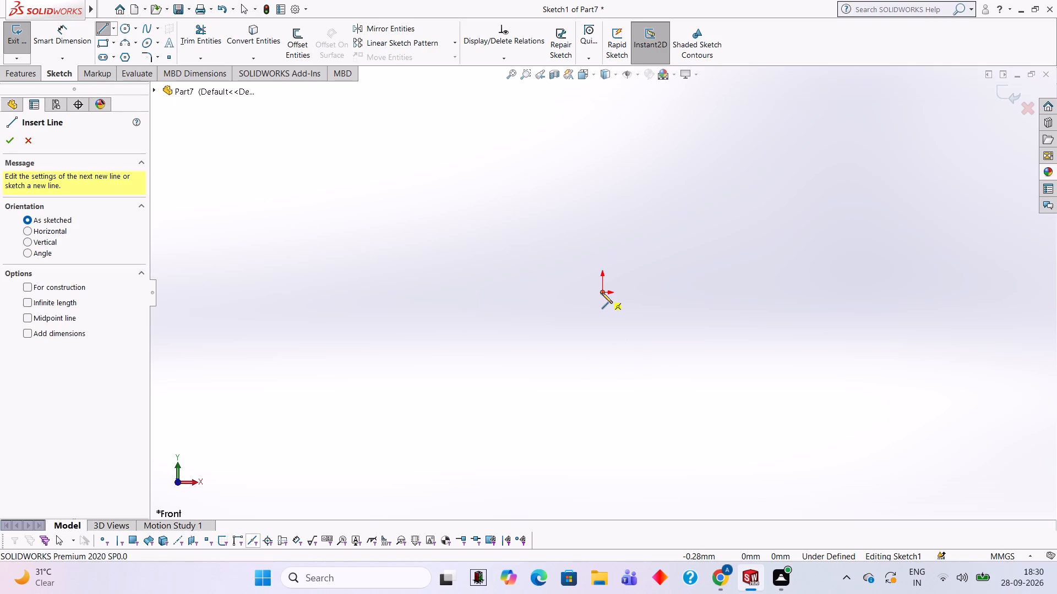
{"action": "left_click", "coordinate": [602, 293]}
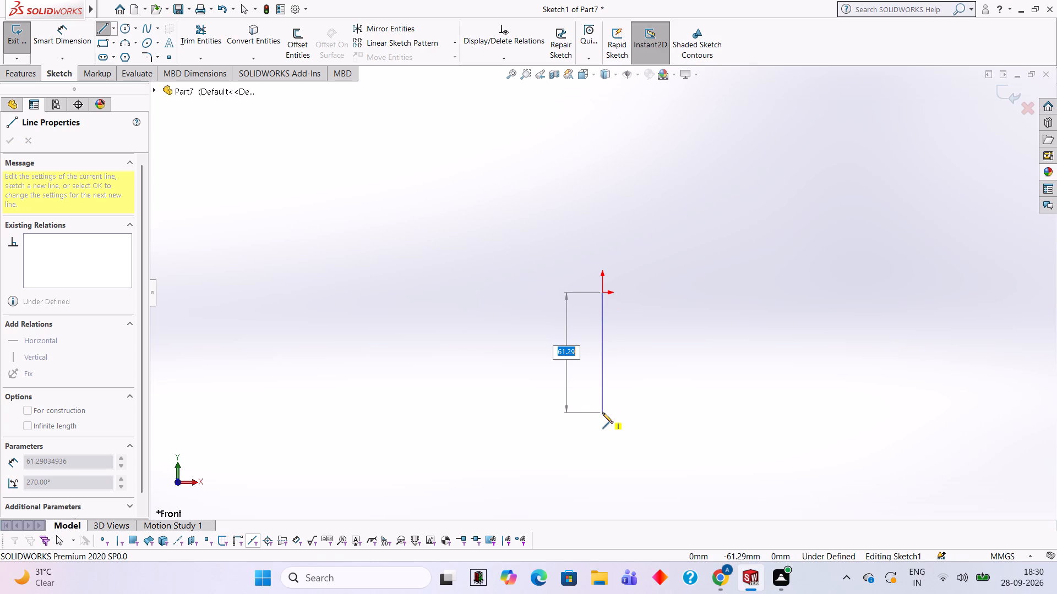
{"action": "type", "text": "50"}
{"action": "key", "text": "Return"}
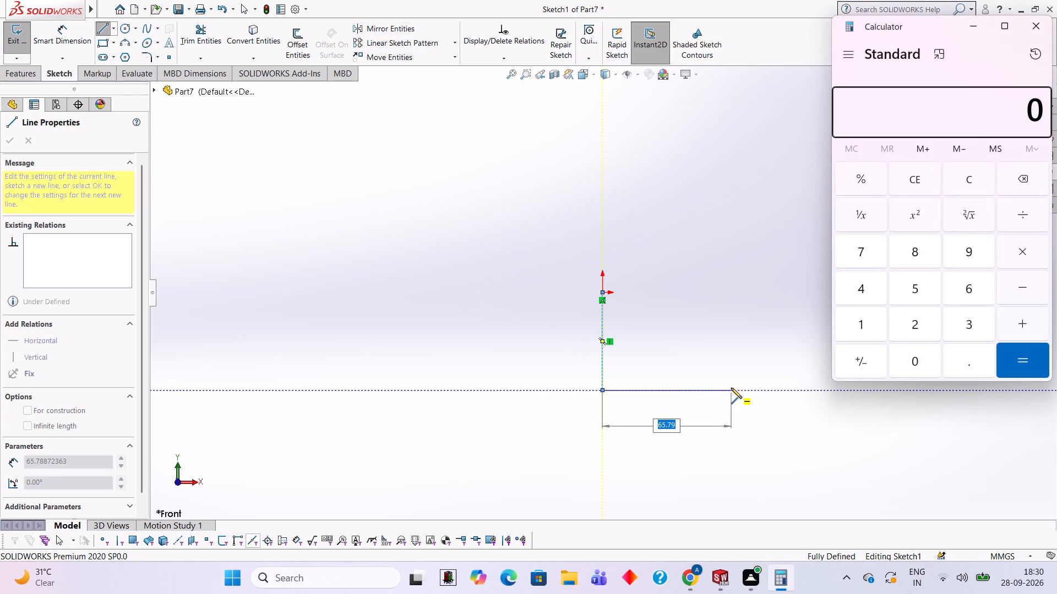
Add 50 and 39 in the Calculator, then close it.
{"action": "type", "text": "50+"}
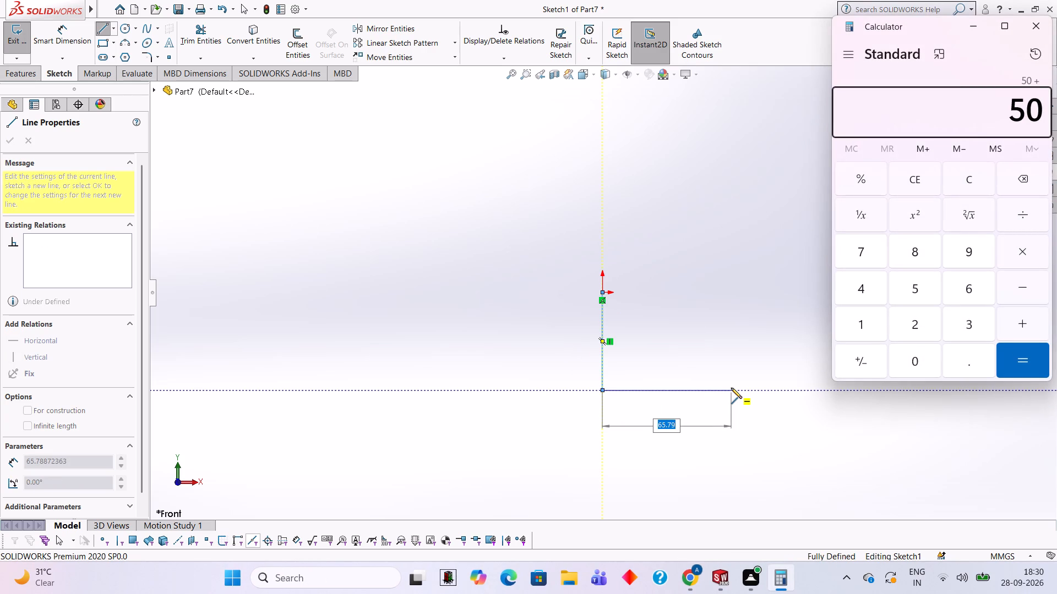
{"action": "type", "text": "39"}
{"action": "key", "text": "Return"}
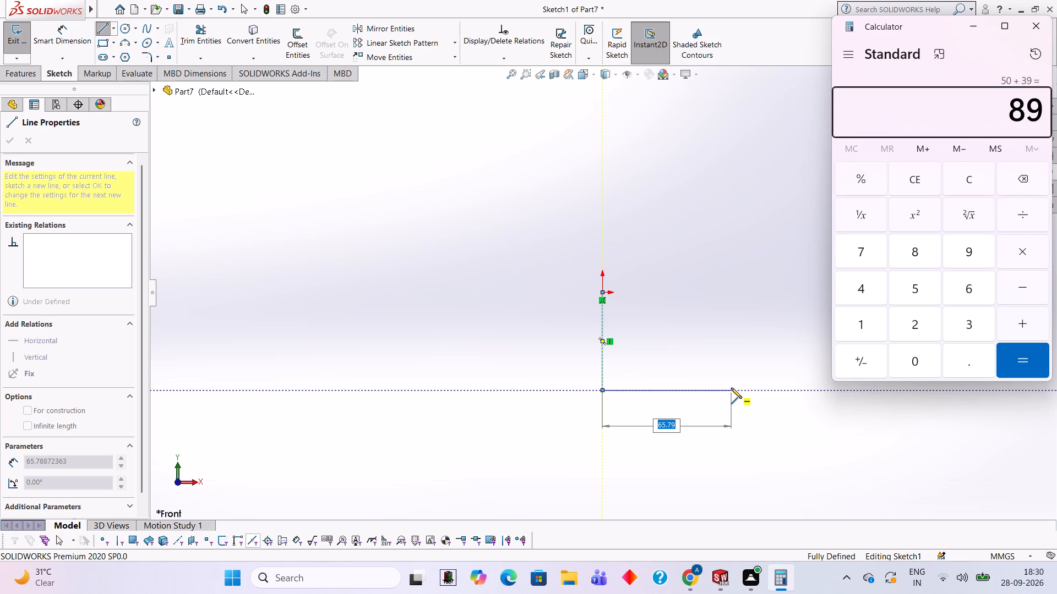
{"action": "left_click", "coordinate": [1039, 34]}
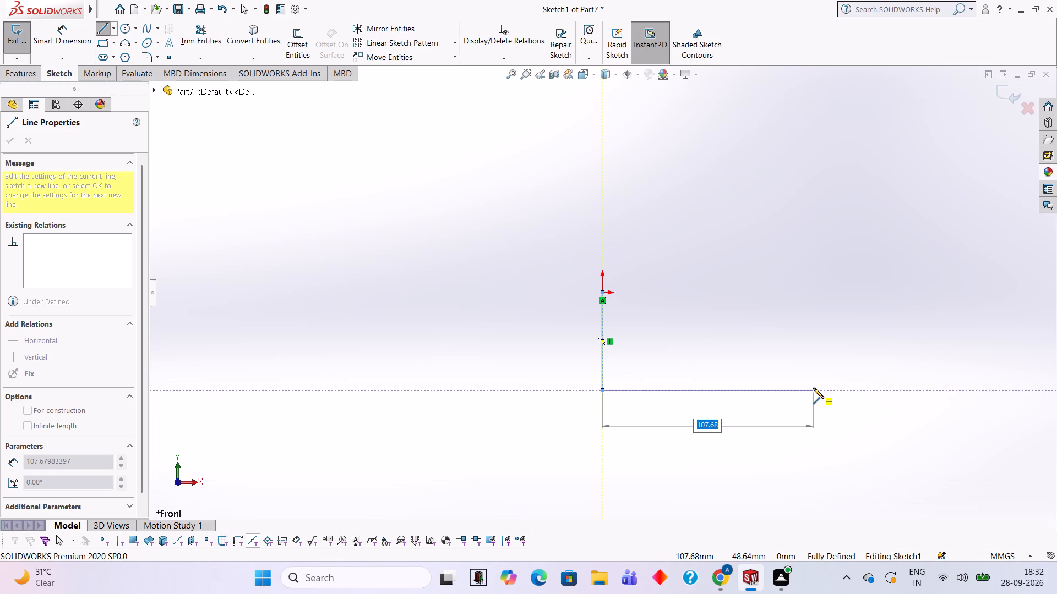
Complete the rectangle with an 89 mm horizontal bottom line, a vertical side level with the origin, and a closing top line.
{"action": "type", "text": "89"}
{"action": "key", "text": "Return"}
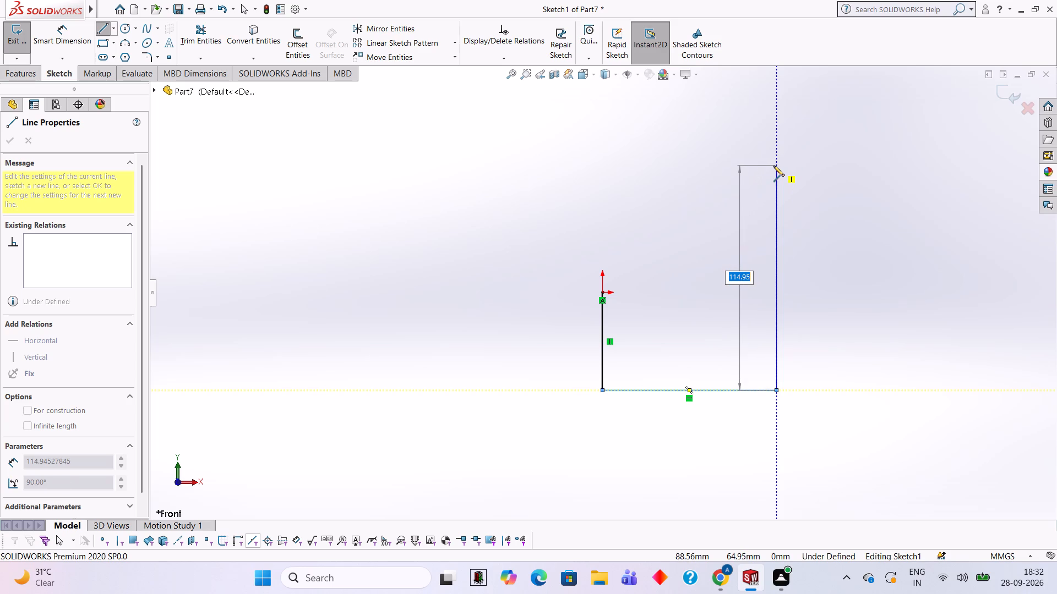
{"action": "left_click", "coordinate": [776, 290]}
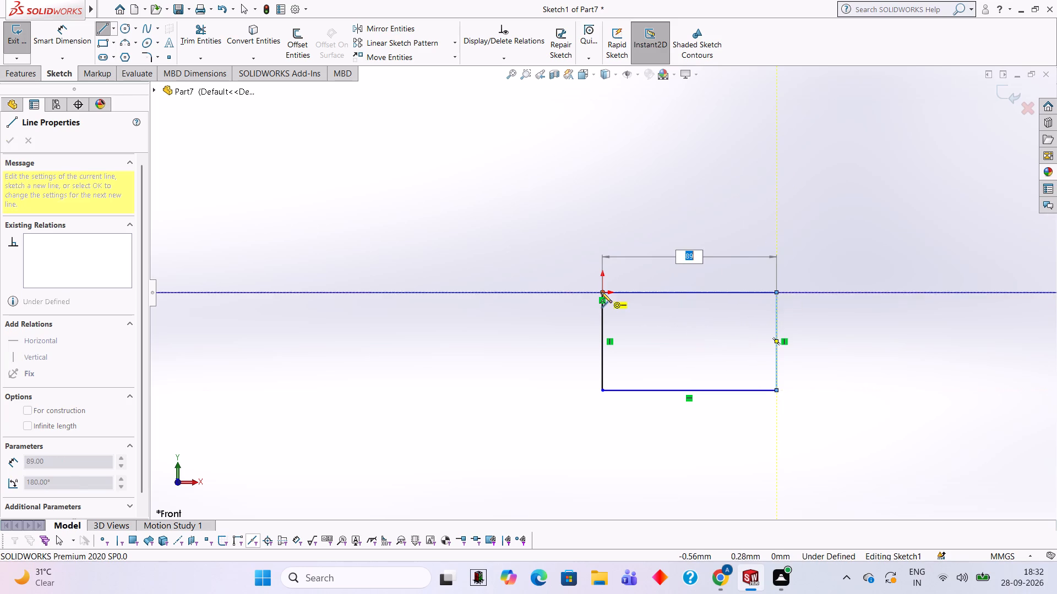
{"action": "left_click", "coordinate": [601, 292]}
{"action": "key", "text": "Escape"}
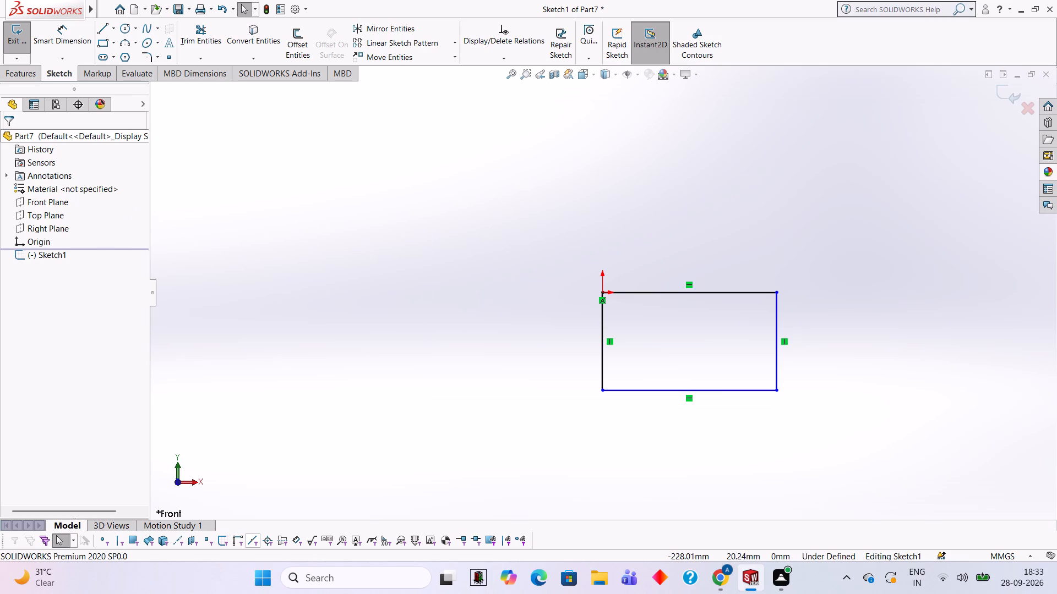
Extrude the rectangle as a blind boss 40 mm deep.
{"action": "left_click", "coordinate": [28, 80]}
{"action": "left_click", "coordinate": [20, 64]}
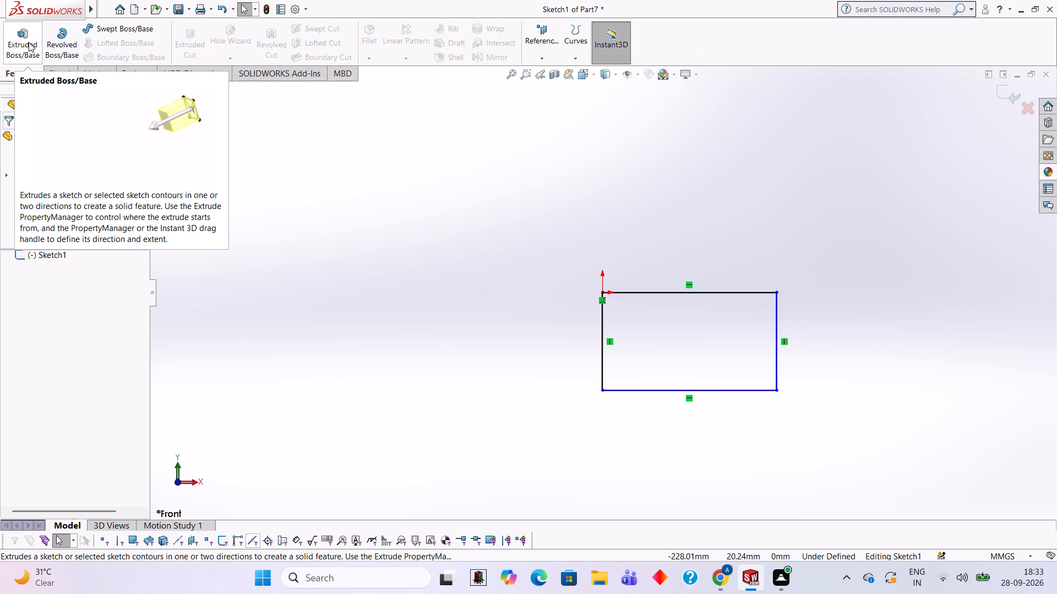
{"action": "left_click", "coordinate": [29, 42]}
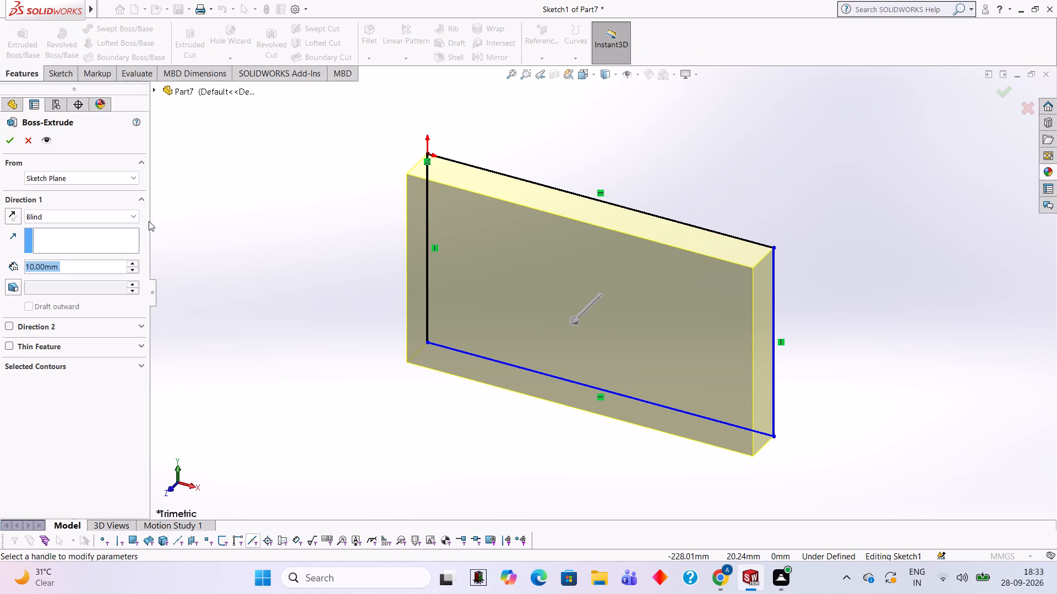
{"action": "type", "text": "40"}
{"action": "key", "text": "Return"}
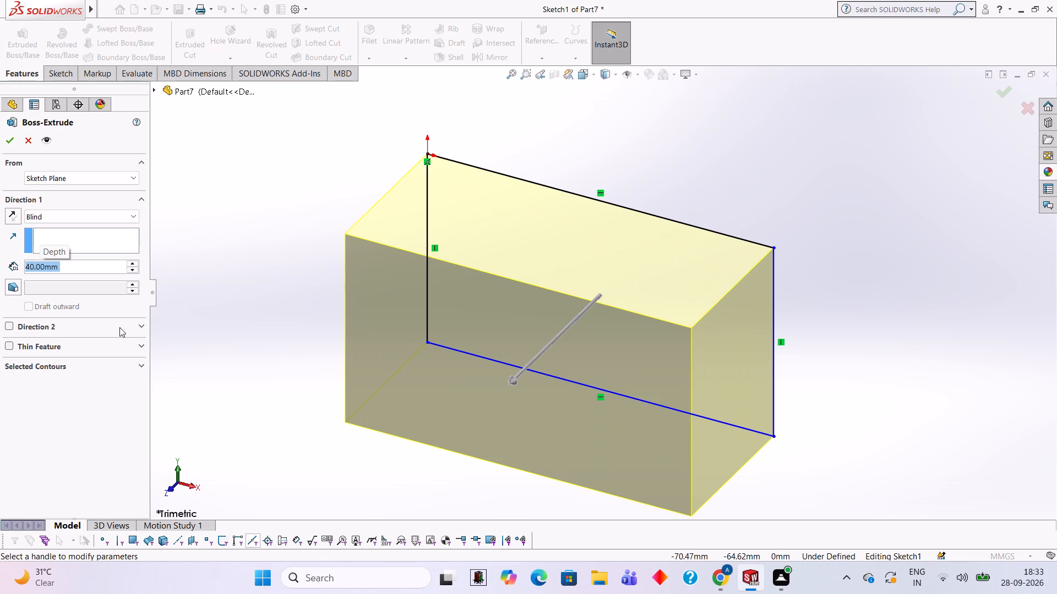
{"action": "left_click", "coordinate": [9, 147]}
Examine the extruded block's shape and proportions from several angles.
{"action": "left_click", "coordinate": [324, 242]}
{"action": "middle_click_drag", "start_coordinate": [328, 239], "coordinate": [375, 256]}
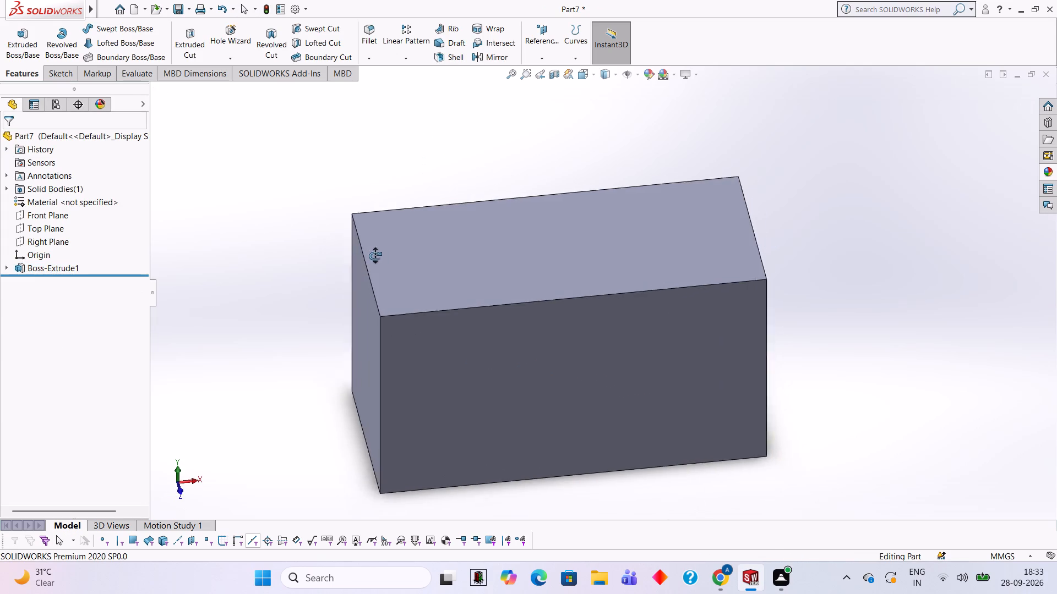
{"action": "middle_click_drag", "start_coordinate": [375, 256], "coordinate": [408, 200]}
{"action": "middle_click_drag", "start_coordinate": [408, 232], "coordinate": [401, 228]}
{"action": "middle_click_drag", "start_coordinate": [500, 229], "coordinate": [449, 223]}
{"action": "scroll", "coordinate": [449, 222], "scroll_direction": "up", "scroll_amount": 1}
{"action": "middle_click_drag", "start_coordinate": [449, 222], "coordinate": [435, 251]}
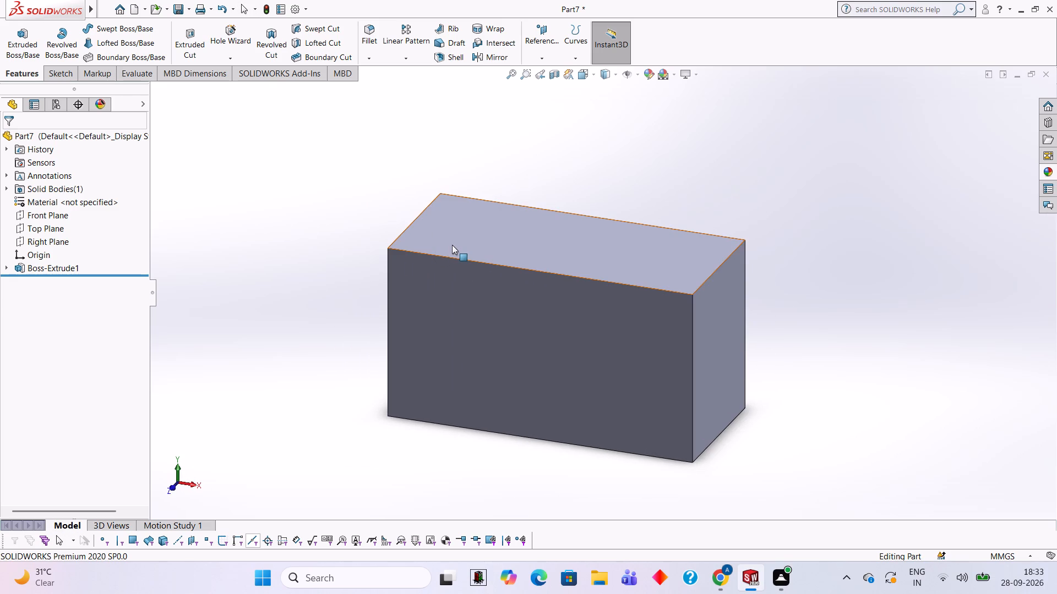
{"action": "middle_click_drag", "start_coordinate": [526, 197], "coordinate": [514, 212]}
{"action": "scroll", "coordinate": [532, 200], "scroll_direction": "up", "scroll_amount": 1}
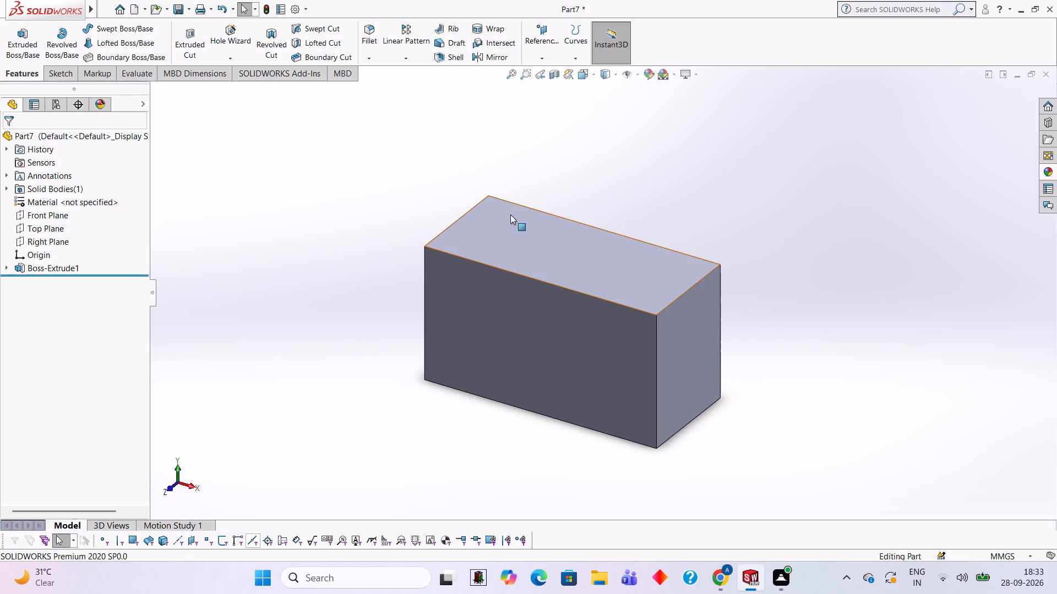
{"action": "scroll", "coordinate": [415, 215], "scroll_direction": "up", "scroll_amount": 2}
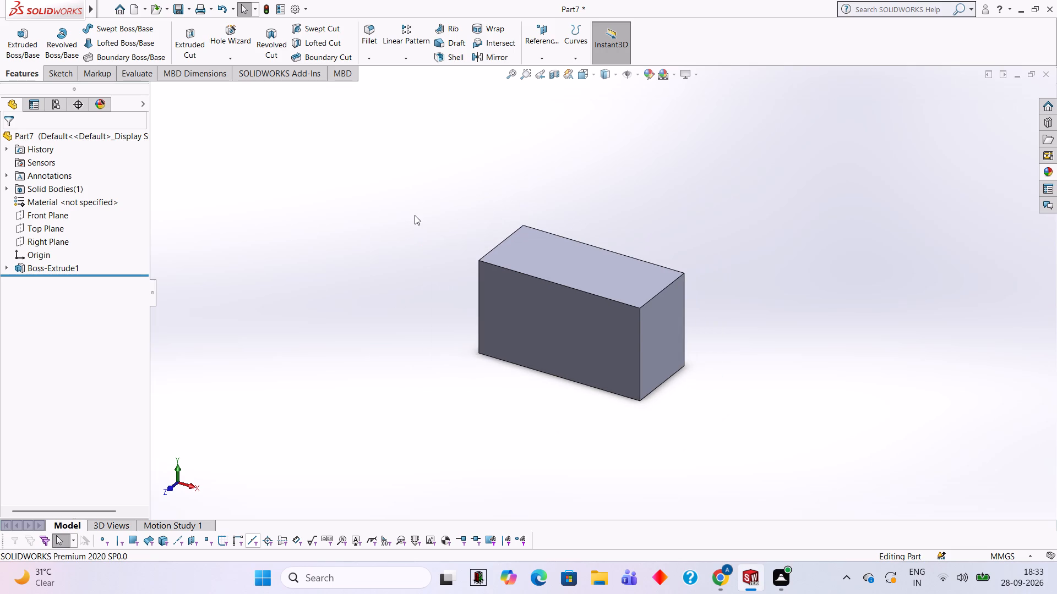
{"action": "scroll", "coordinate": [417, 214], "scroll_direction": "down", "scroll_amount": 2}
{"action": "scroll", "coordinate": [853, 376], "scroll_direction": "down", "scroll_amount": 1}
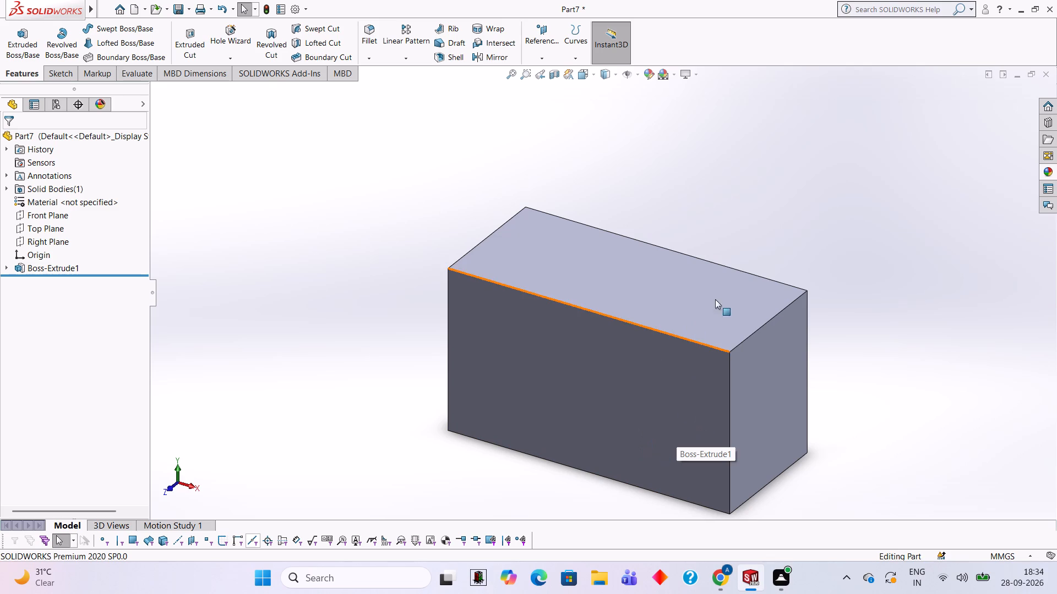
{"action": "middle_click_drag", "start_coordinate": [728, 228], "coordinate": [762, 225]}
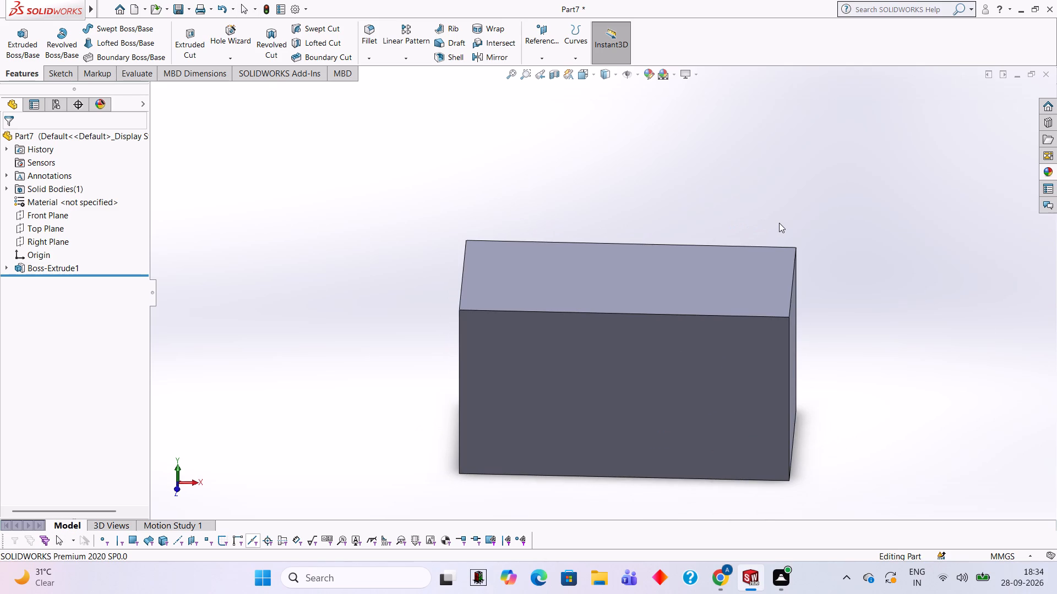
{"action": "middle_click_drag", "start_coordinate": [748, 219], "coordinate": [765, 226]}
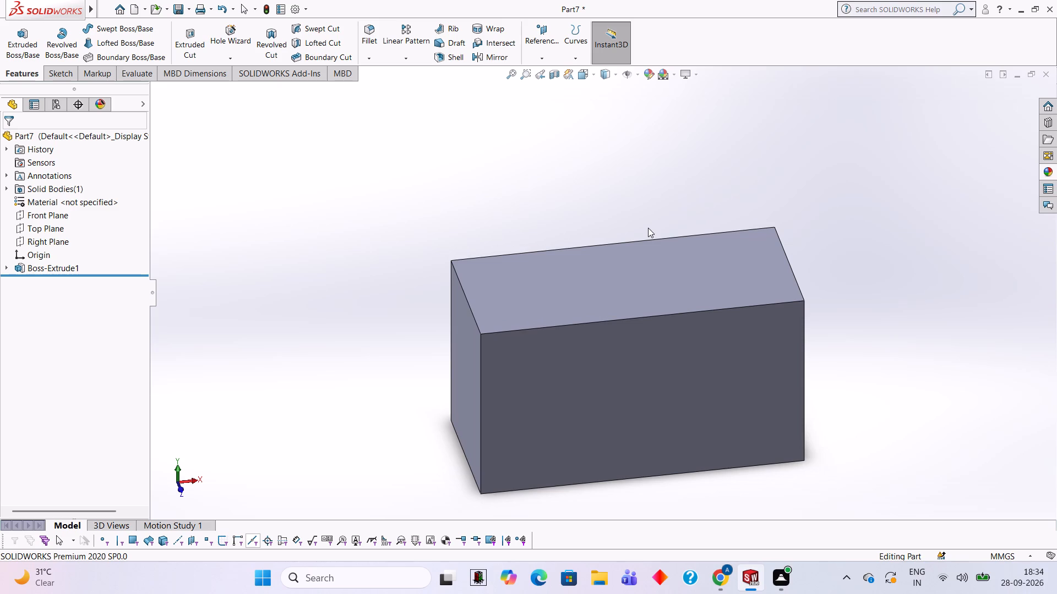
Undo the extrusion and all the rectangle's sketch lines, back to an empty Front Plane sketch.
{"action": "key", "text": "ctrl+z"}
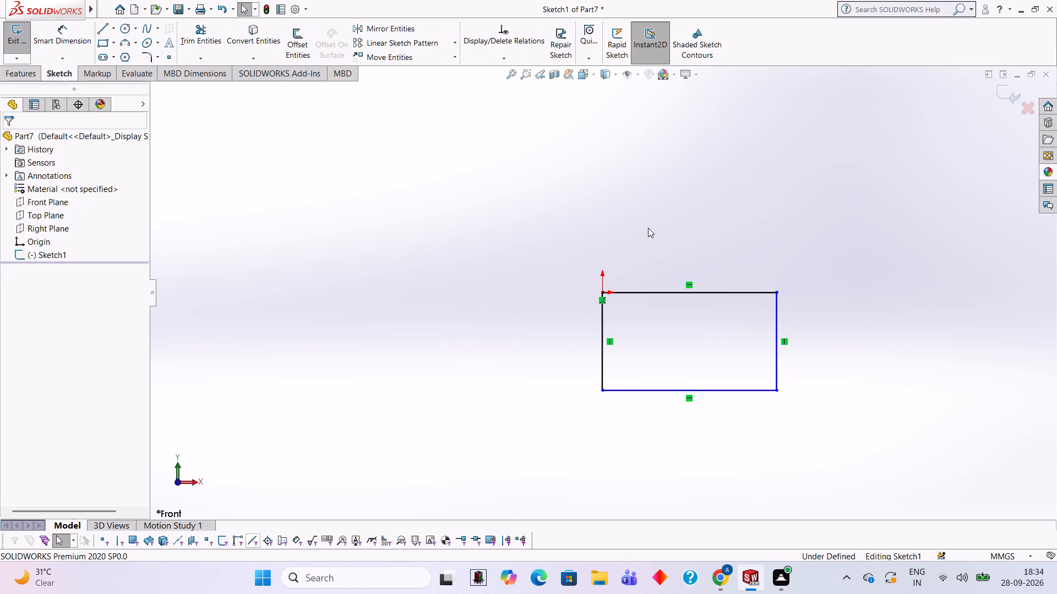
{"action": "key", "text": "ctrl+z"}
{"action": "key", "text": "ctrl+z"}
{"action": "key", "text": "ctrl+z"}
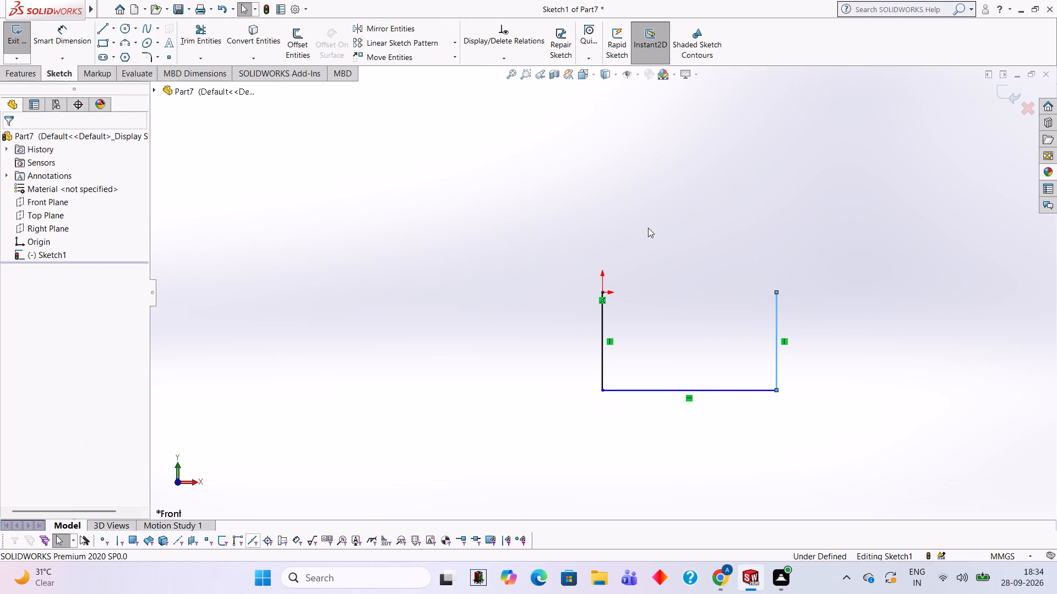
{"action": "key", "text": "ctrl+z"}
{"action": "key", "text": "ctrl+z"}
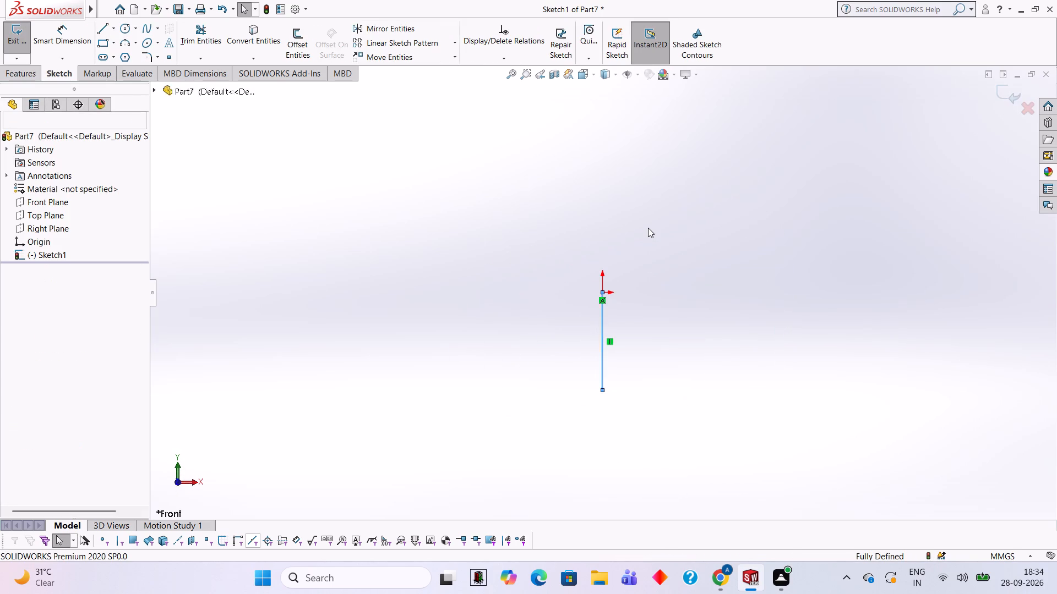
Sketch a closed rectangle of lines from the origin, 40 mm down and 89 mm across, on the Front Plane.
{"action": "left_click", "coordinate": [102, 29]}
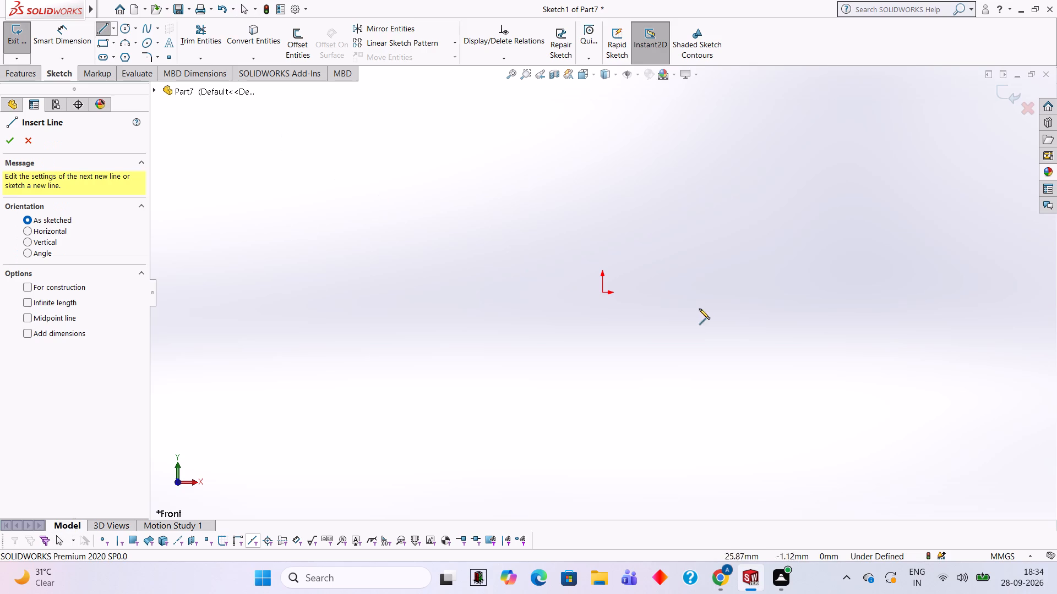
{"action": "left_click", "coordinate": [603, 294]}
{"action": "key", "text": "4"}
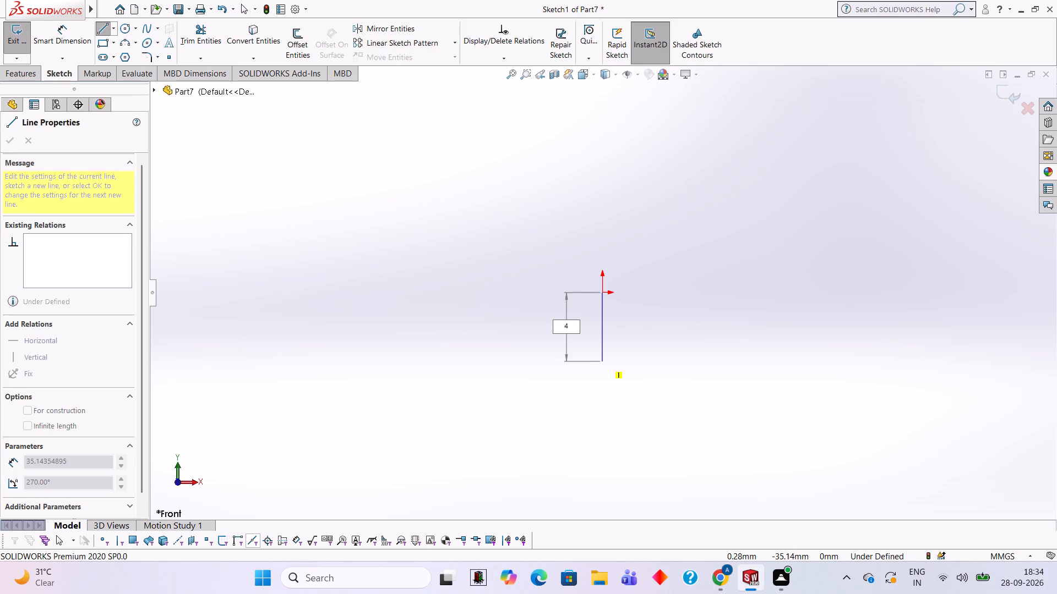
{"action": "key", "text": "0"}
{"action": "key", "text": "Return"}
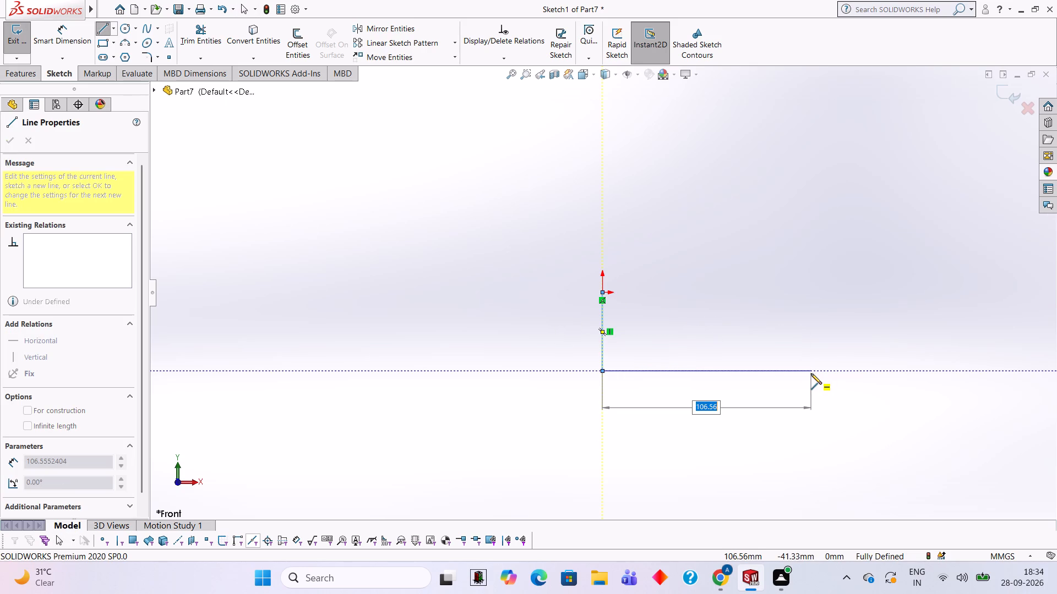
{"action": "type", "text": "89"}
{"action": "key", "text": "Return"}
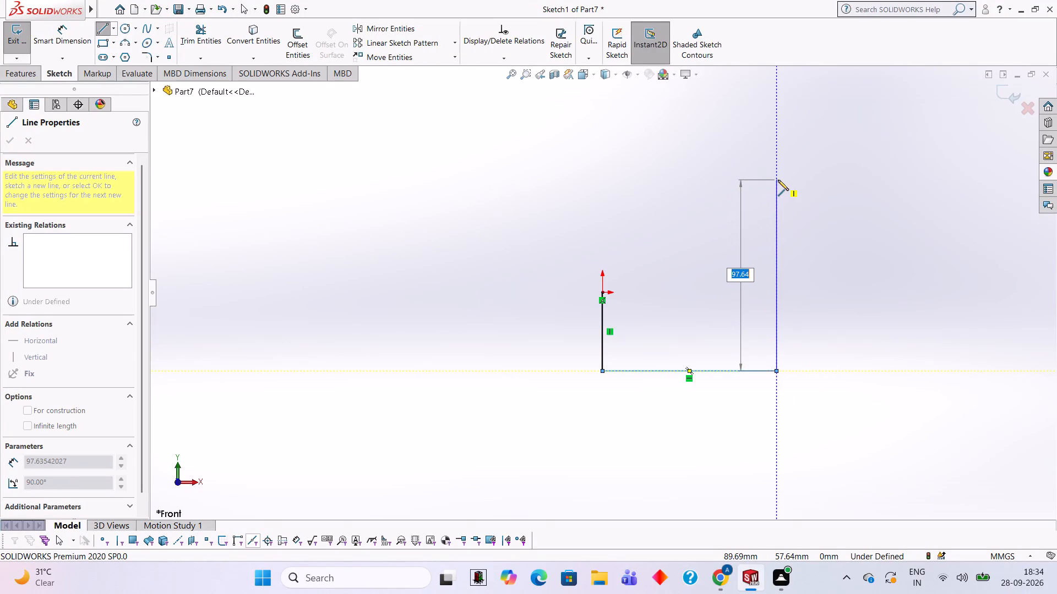
{"action": "type", "text": "40"}
{"action": "key", "text": "Return"}
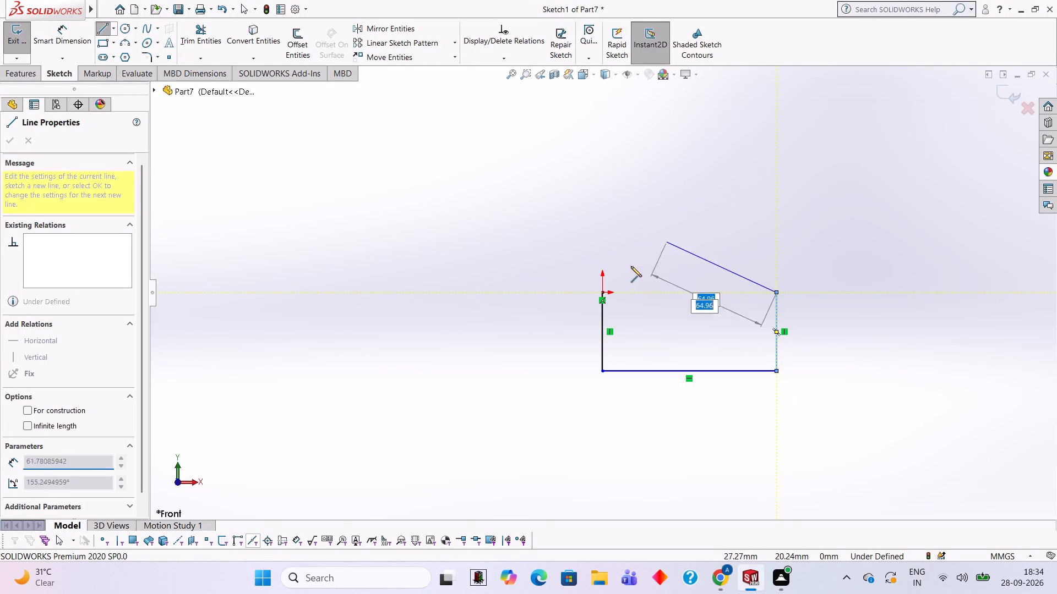
{"action": "left_click", "coordinate": [603, 292]}
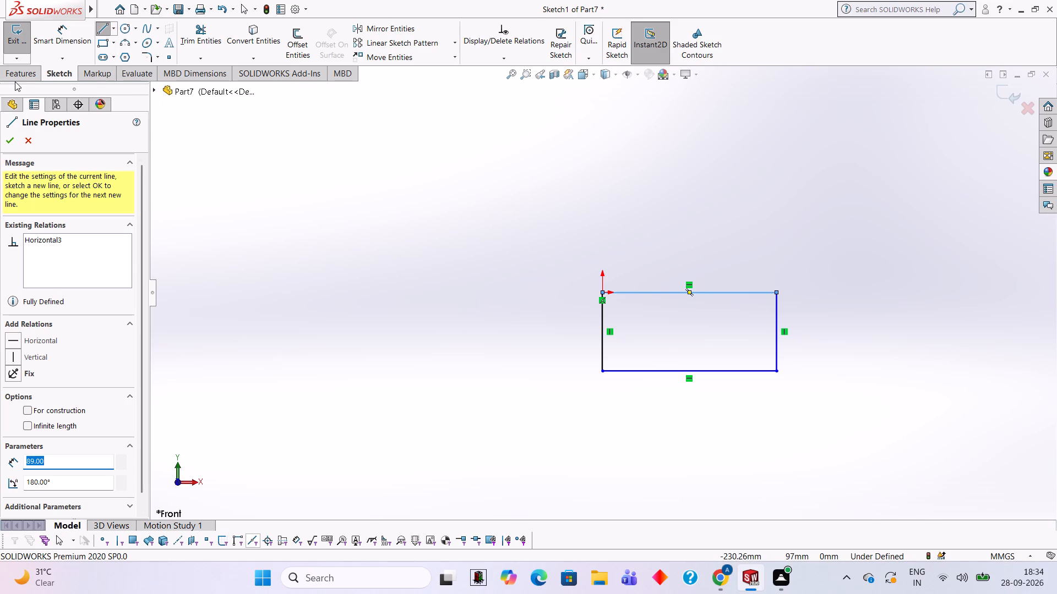
Extrude the rectangle as a blind boss 50 mm deep.
{"action": "left_click", "coordinate": [32, 76]}
{"action": "left_click", "coordinate": [31, 55]}
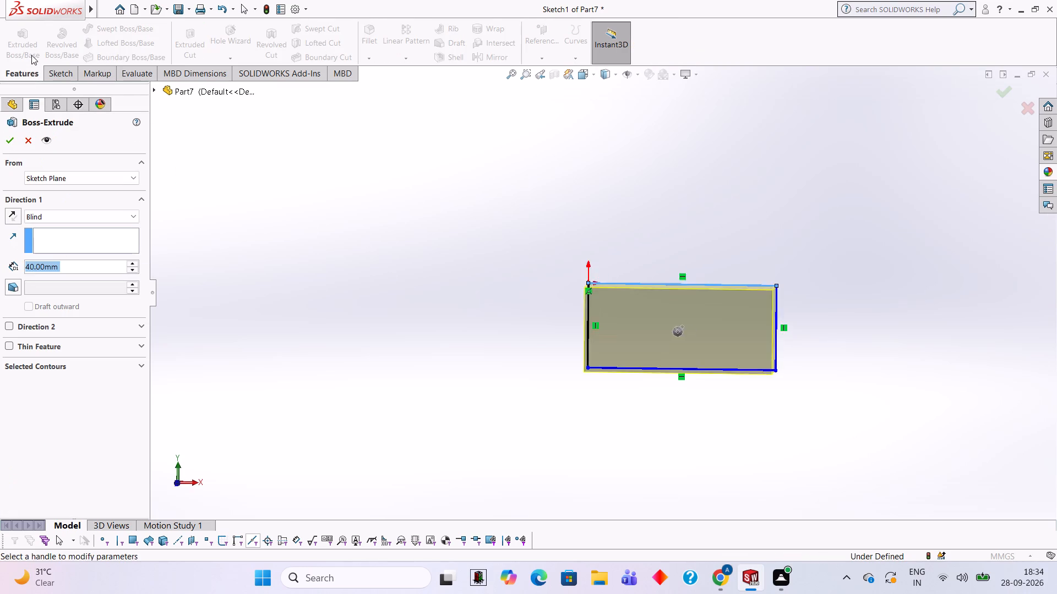
{"action": "type", "text": "50"}
{"action": "key", "text": "Return"}
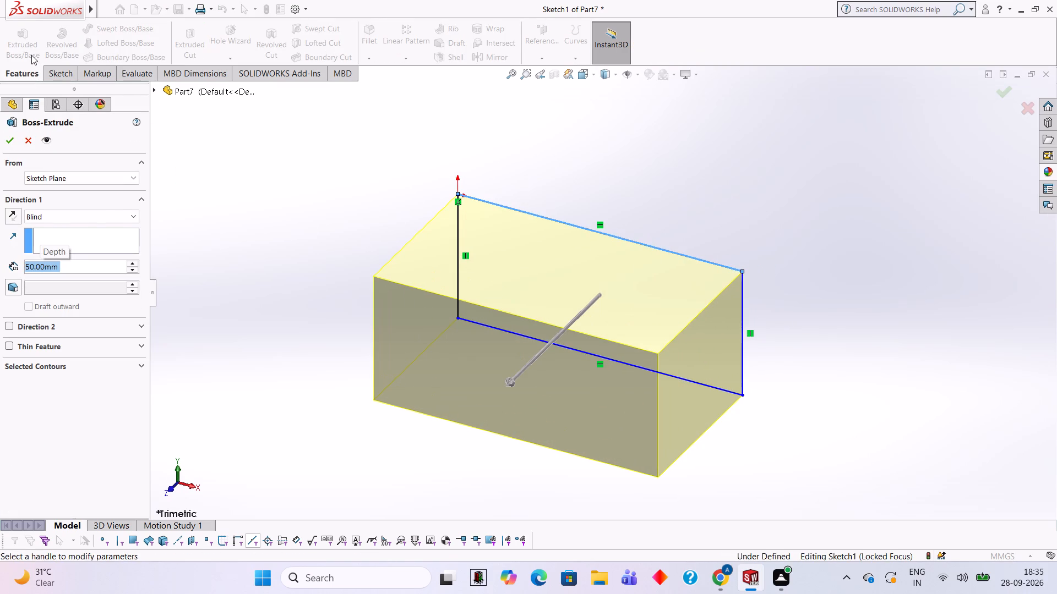
{"action": "left_click", "coordinate": [10, 135]}
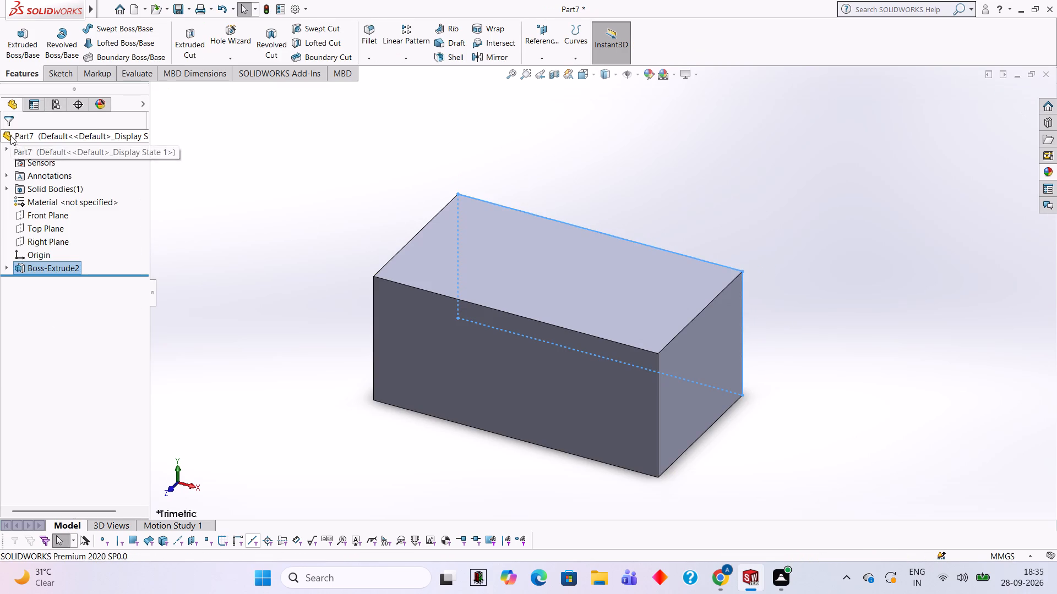
Start a new sketch on the block's top face, viewed straight on.
{"action": "left_click", "coordinate": [284, 217]}
{"action": "middle_click_drag", "start_coordinate": [288, 215], "coordinate": [359, 236]}
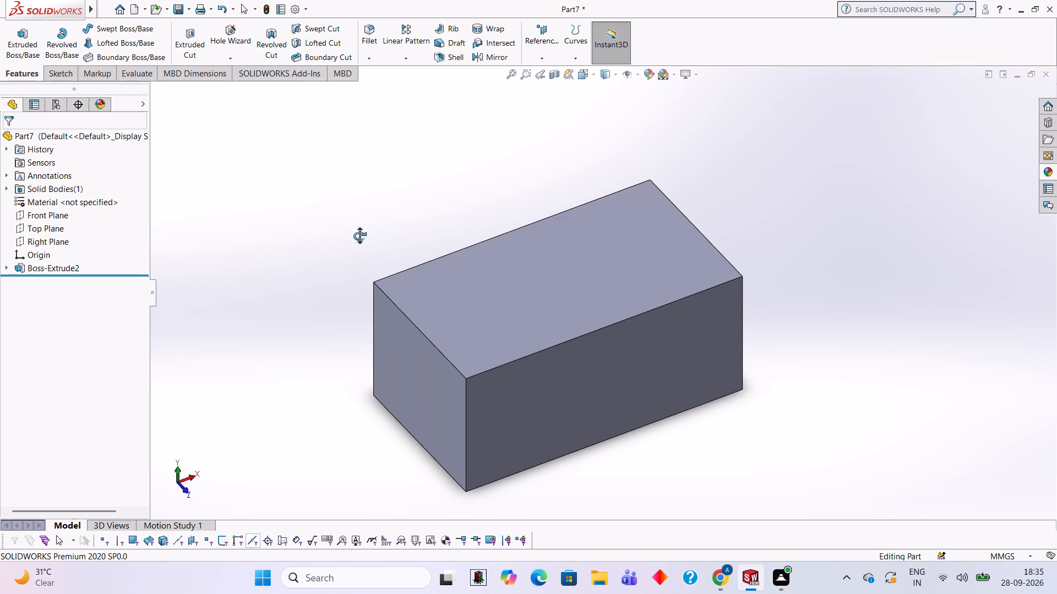
{"action": "middle_click_drag", "start_coordinate": [359, 236], "coordinate": [359, 236]}
{"action": "middle_click_drag", "start_coordinate": [336, 264], "coordinate": [339, 249]}
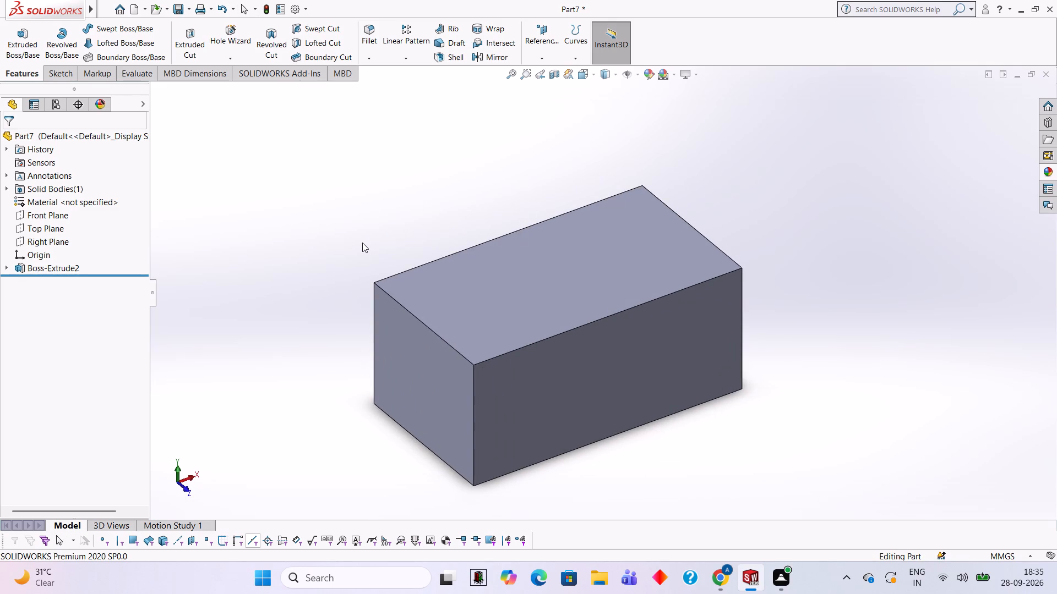
{"action": "middle_click_drag", "start_coordinate": [750, 213], "coordinate": [759, 371]}
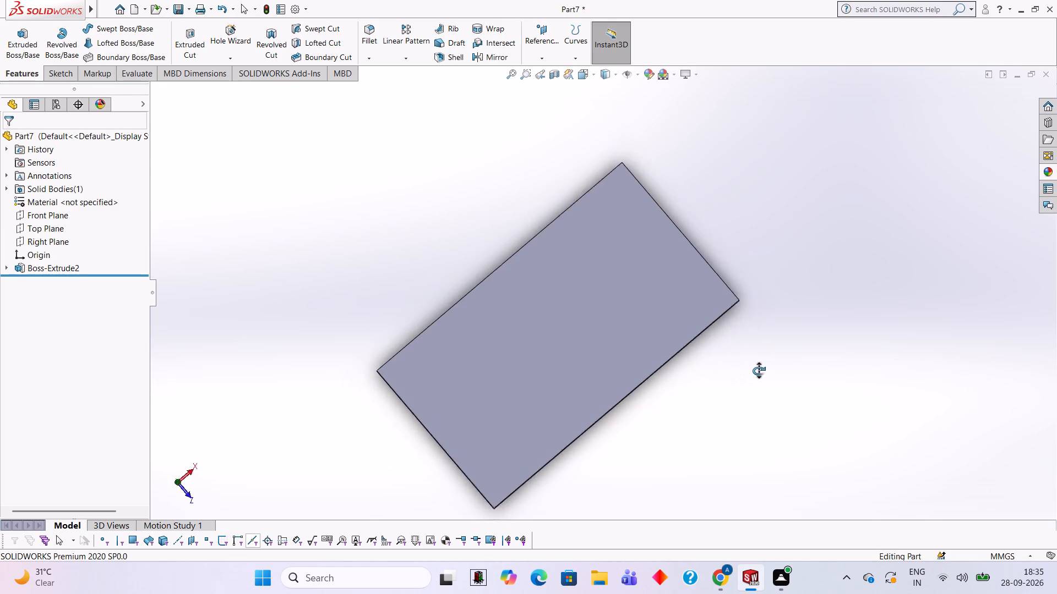
{"action": "middle_click_drag", "start_coordinate": [759, 371], "coordinate": [716, 394]}
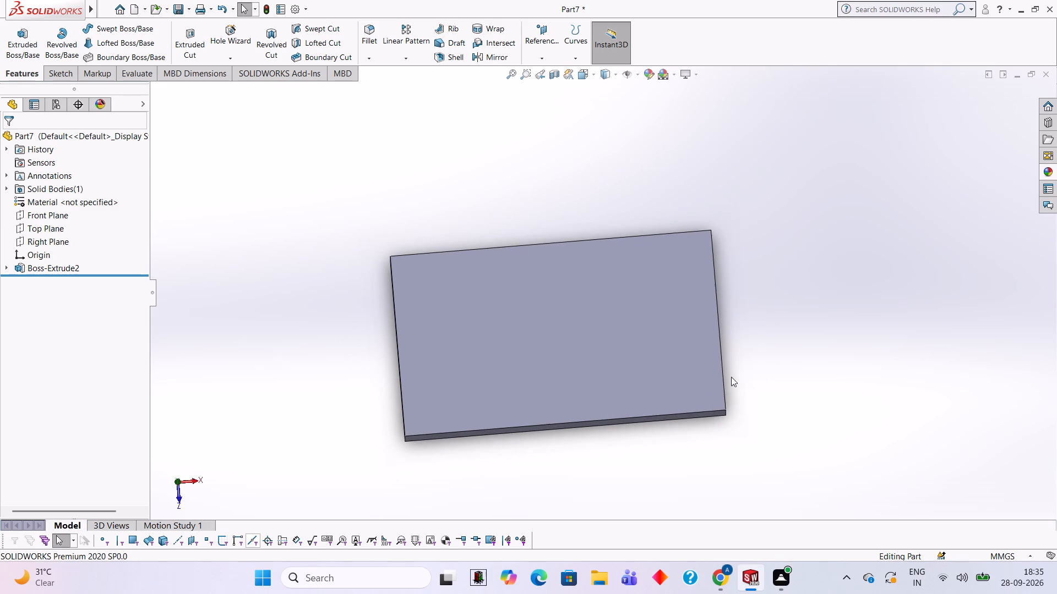
{"action": "left_click", "coordinate": [587, 321]}
{"action": "left_click", "coordinate": [633, 291]}
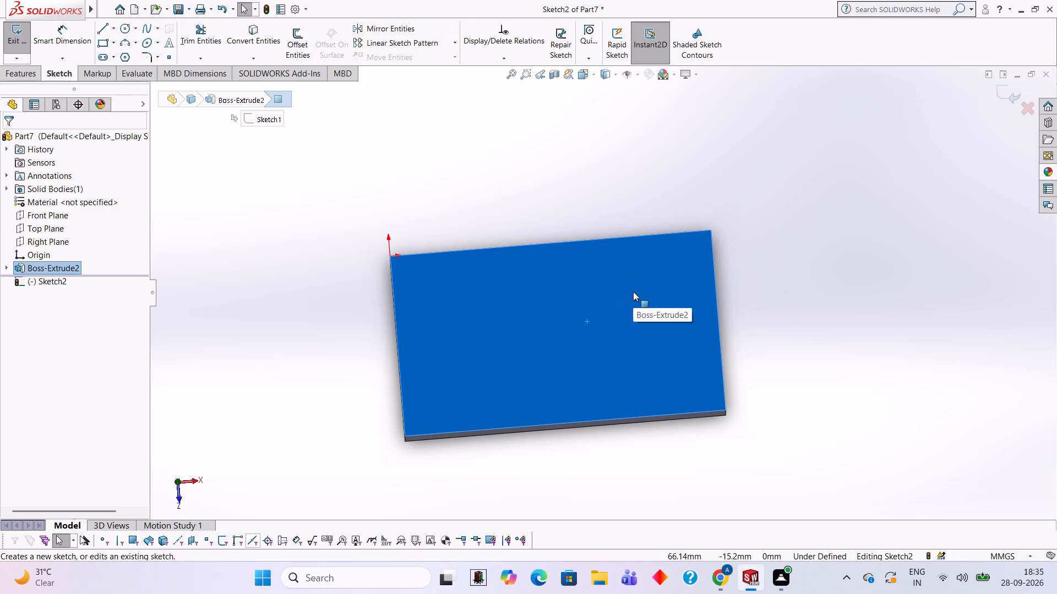
{"action": "key", "text": "ctrl+8"}
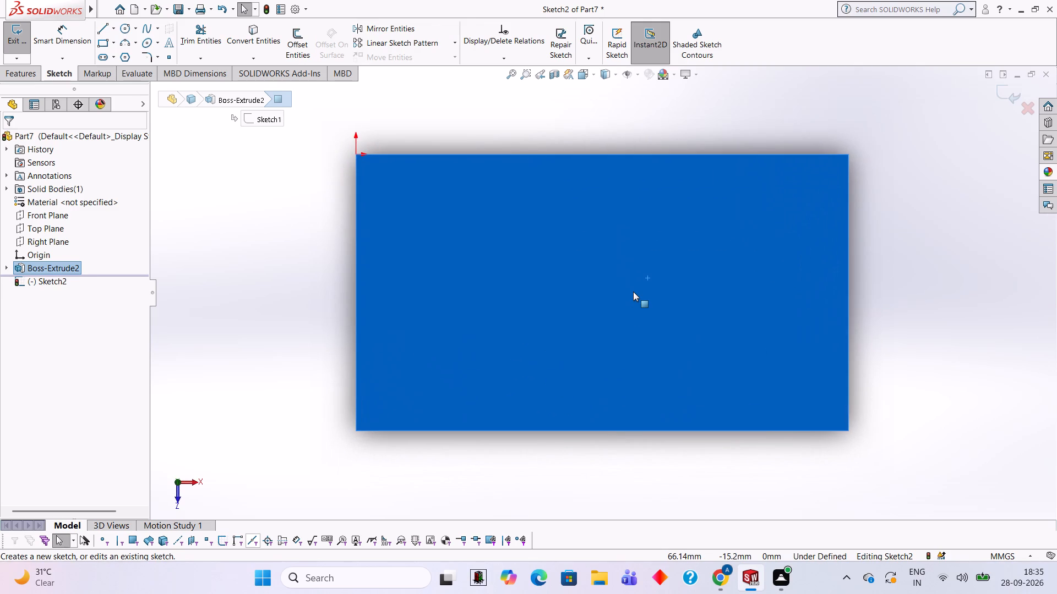
Sketch a 75 by 16 mm rectangle extending outward from the block's side, starting at the top face's back corner away from the origin.
{"action": "scroll", "coordinate": [949, 222], "scroll_direction": "up", "scroll_amount": 1}
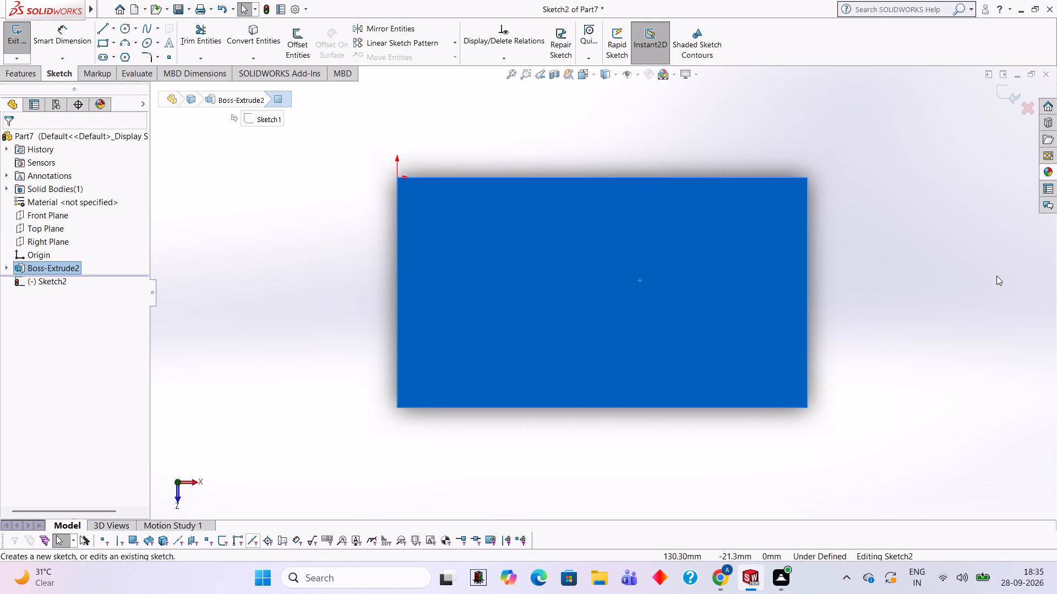
{"action": "scroll", "coordinate": [996, 276], "scroll_direction": "up", "scroll_amount": 2}
{"action": "scroll", "coordinate": [995, 277], "scroll_direction": "down", "scroll_amount": 1}
{"action": "scroll", "coordinate": [888, 258], "scroll_direction": "down", "scroll_amount": 1}
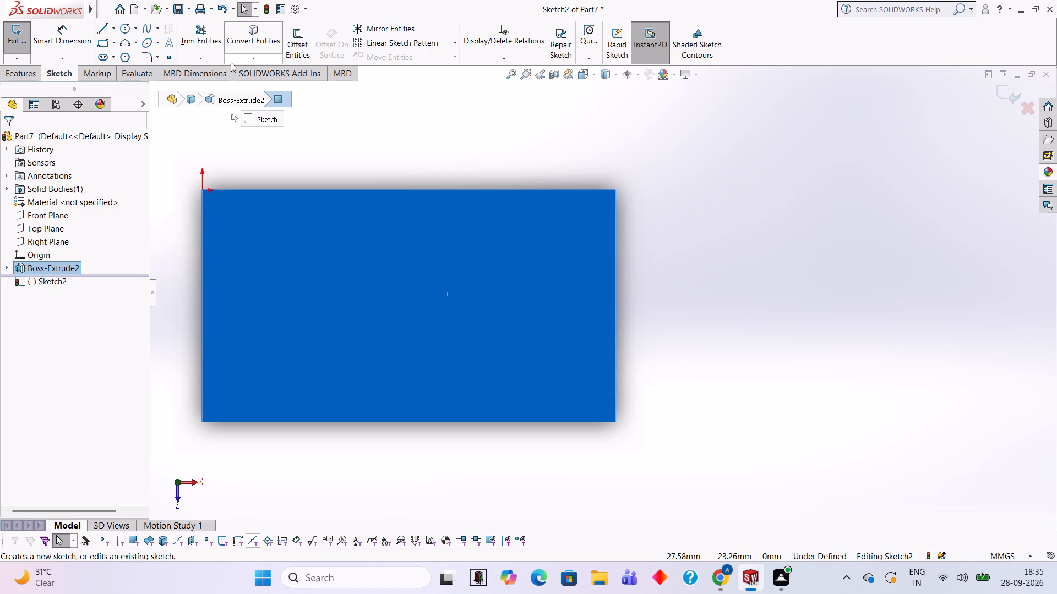
{"action": "left_click", "coordinate": [101, 25]}
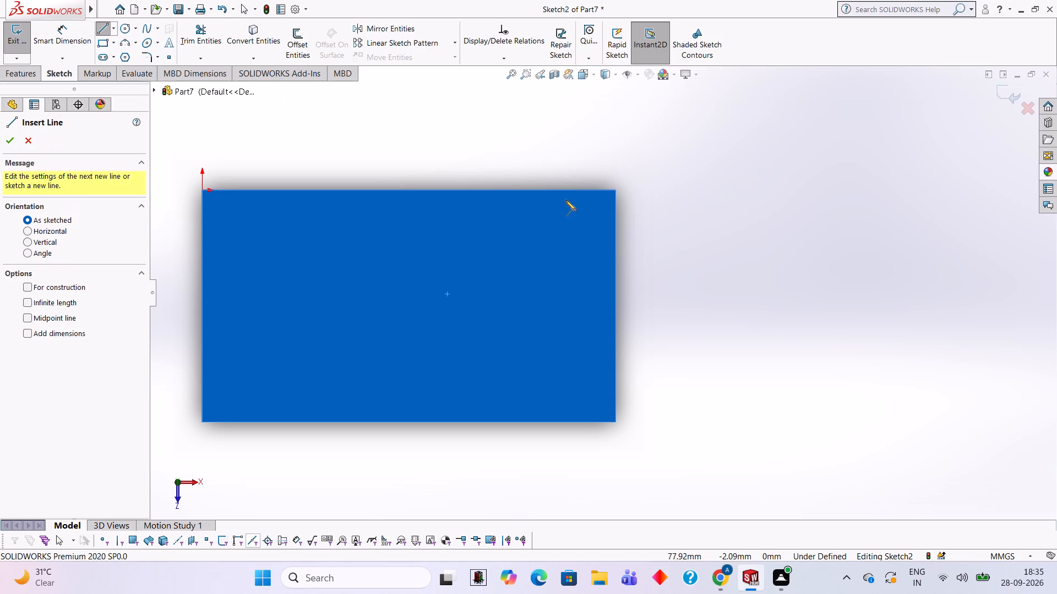
{"action": "left_click", "coordinate": [615, 191]}
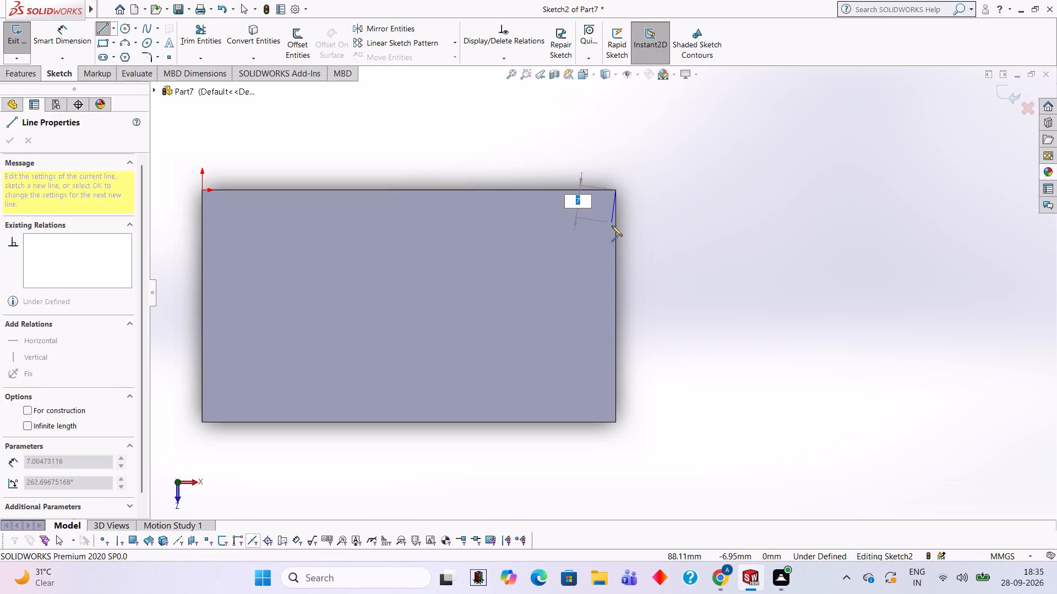
{"action": "type", "text": "16"}
{"action": "key", "text": "Return"}
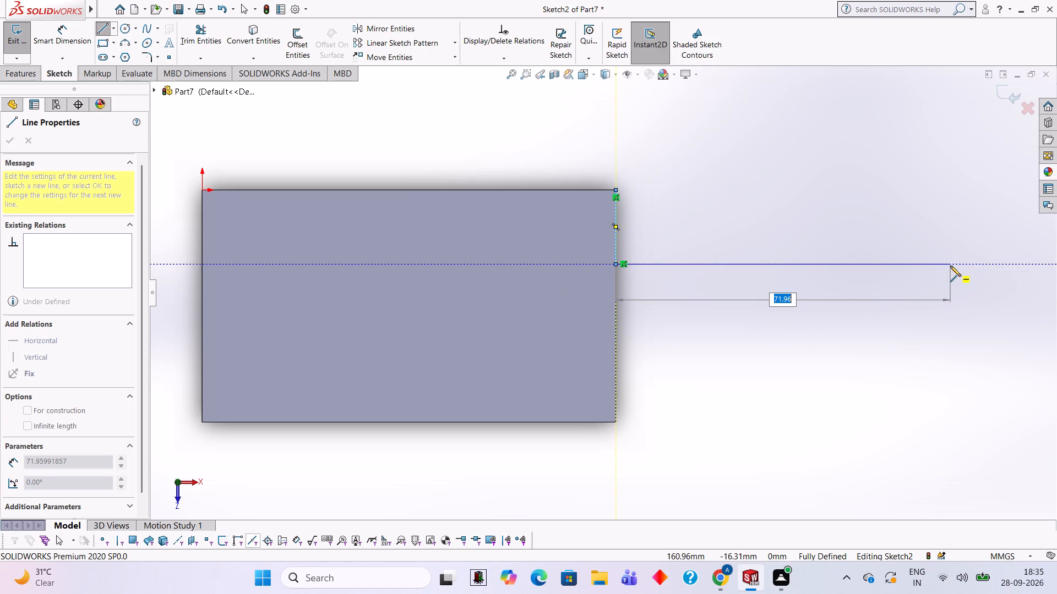
{"action": "type", "text": "75"}
{"action": "key", "text": "Return"}
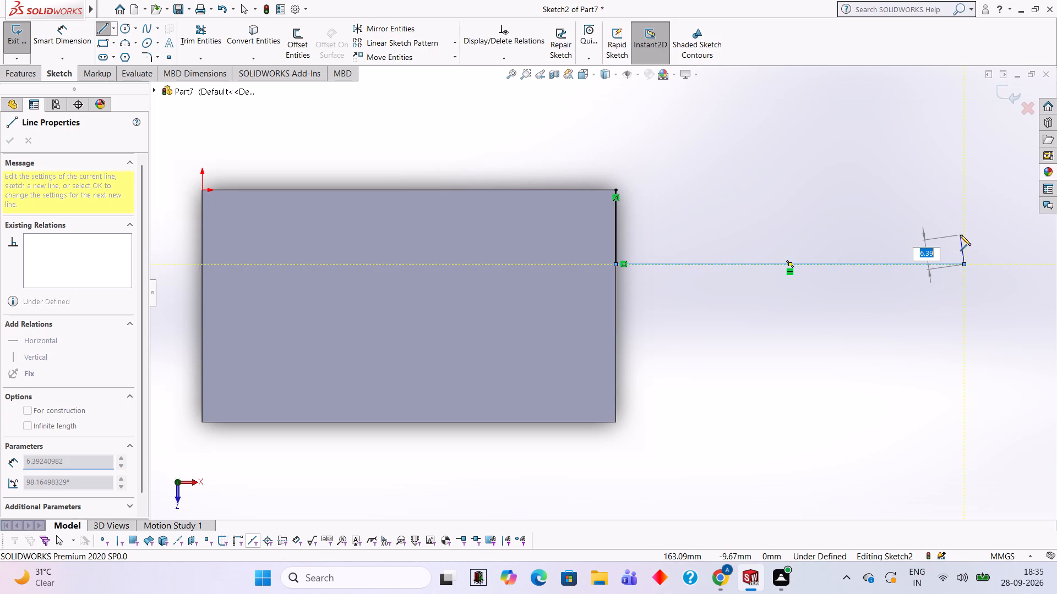
{"action": "left_click", "coordinate": [966, 188]}
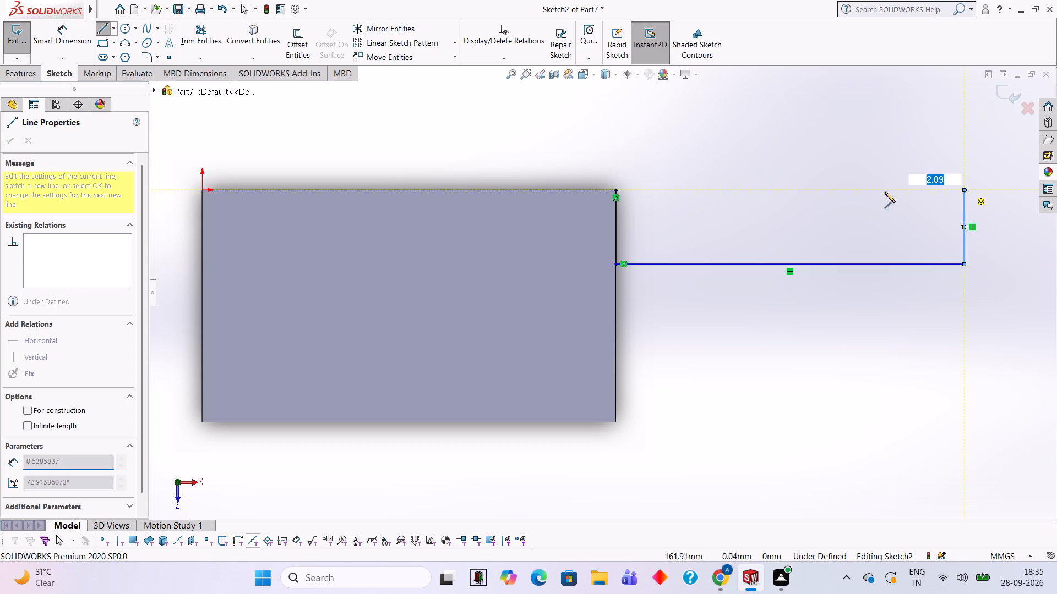
{"action": "left_click", "coordinate": [615, 189]}
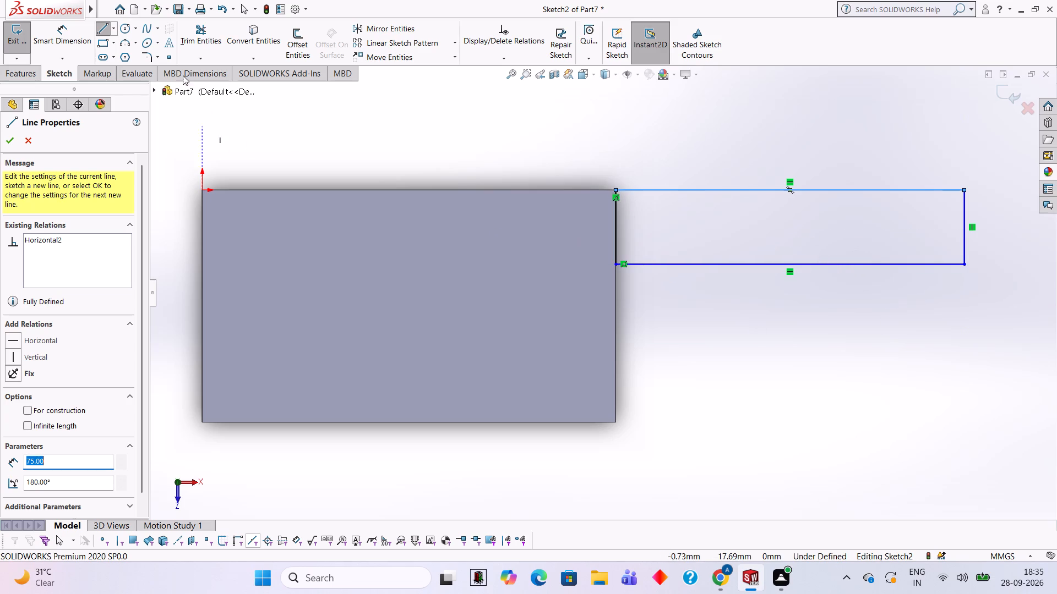
Draw a 75 mm diameter circle centred on the midpoint of the new rectangle's long front line.
{"action": "left_click", "coordinate": [125, 33]}
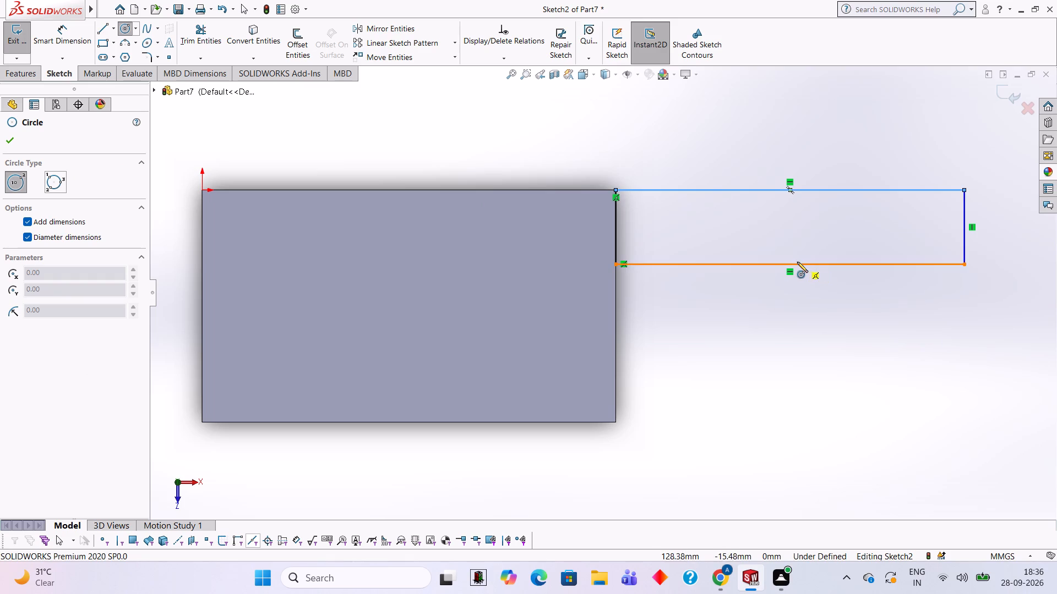
{"action": "left_click", "coordinate": [789, 261]}
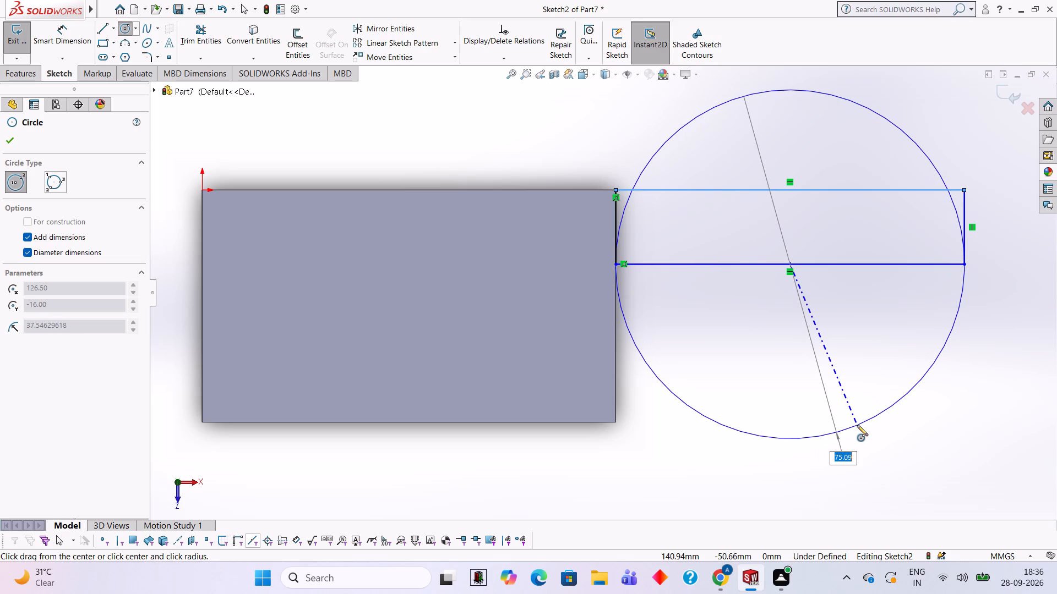
{"action": "type", "text": "75"}
{"action": "key", "text": "Return"}
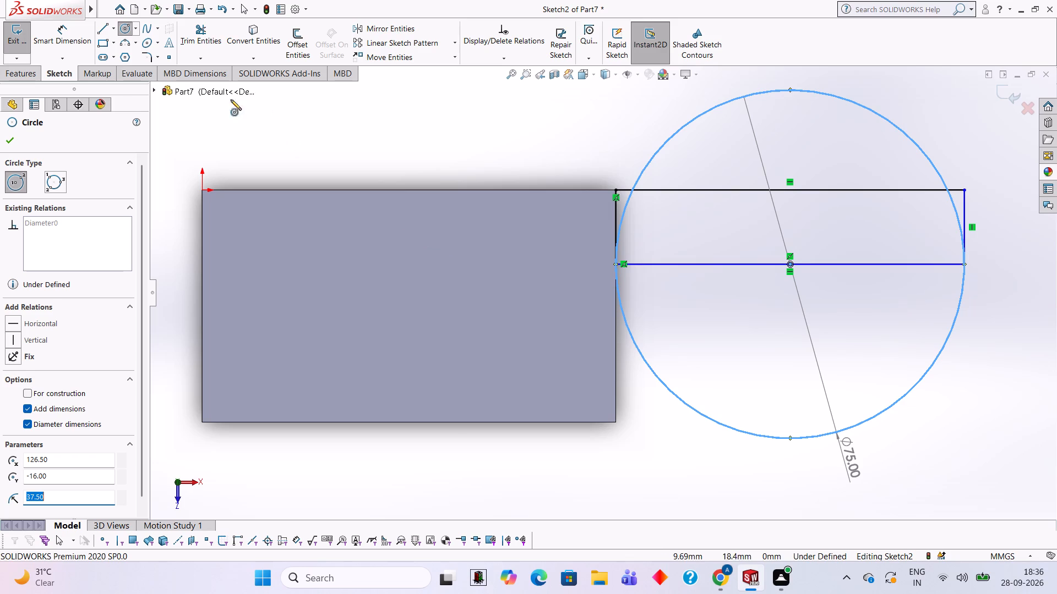
Trim away the circle's upper arc and the two side arcs inside the rectangle, leaving only the semicircle in front of it.
{"action": "left_click", "coordinate": [220, 46]}
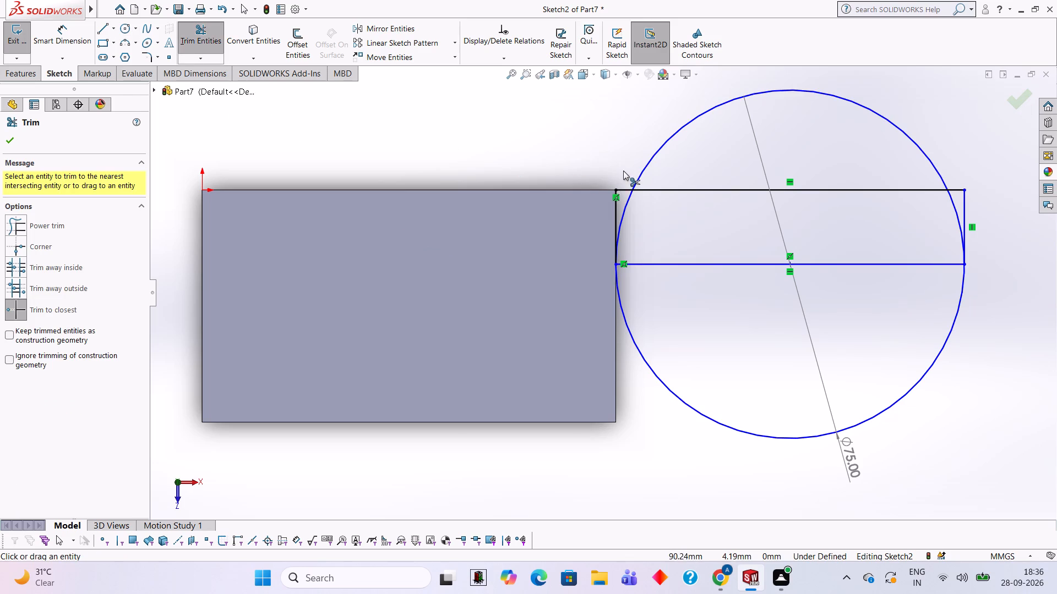
{"action": "left_click", "coordinate": [641, 170]}
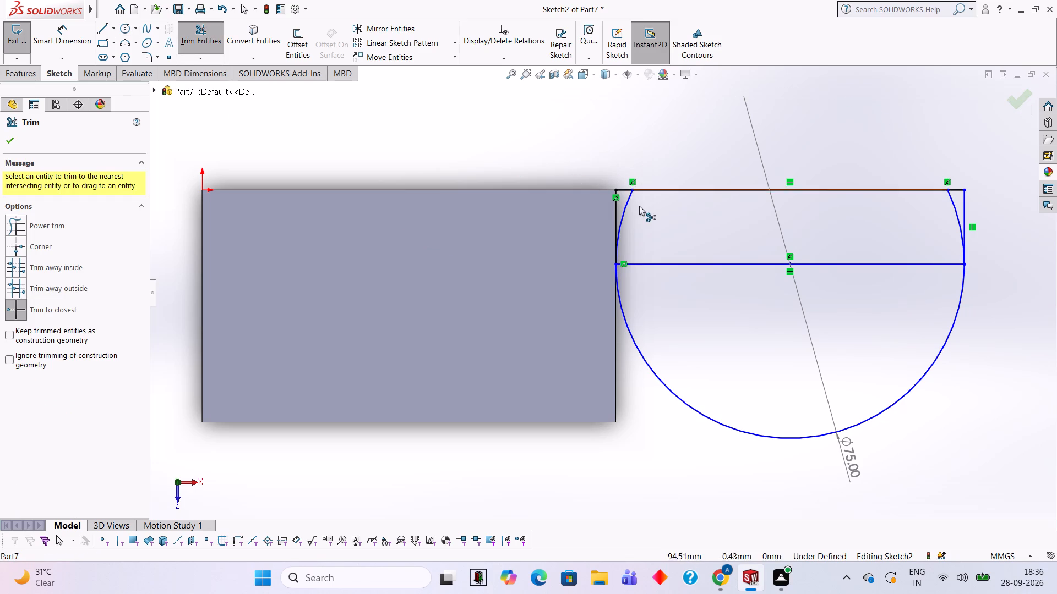
{"action": "left_click", "coordinate": [625, 211]}
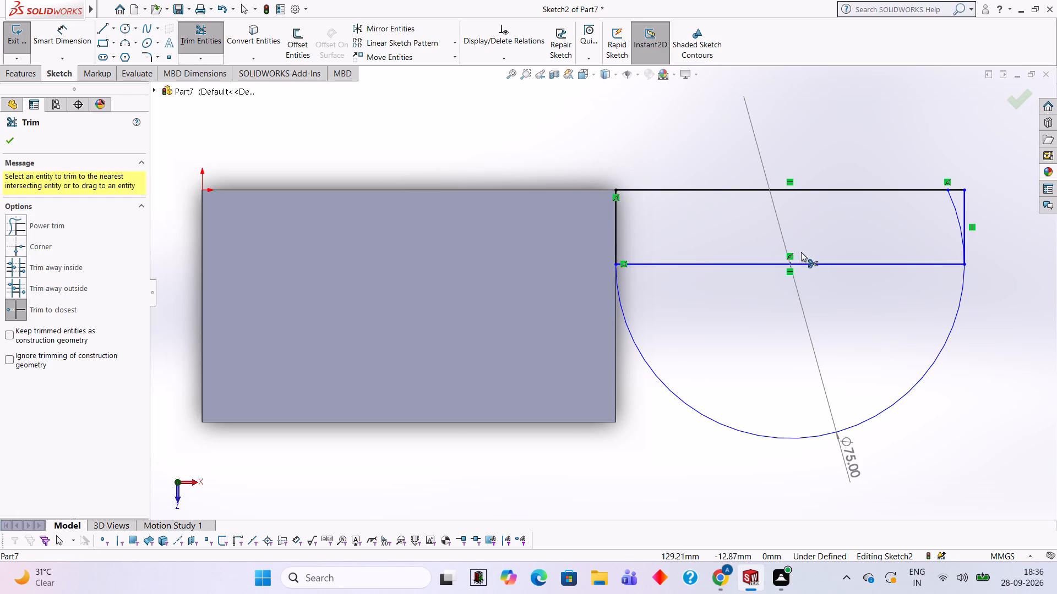
{"action": "left_click", "coordinate": [956, 210]}
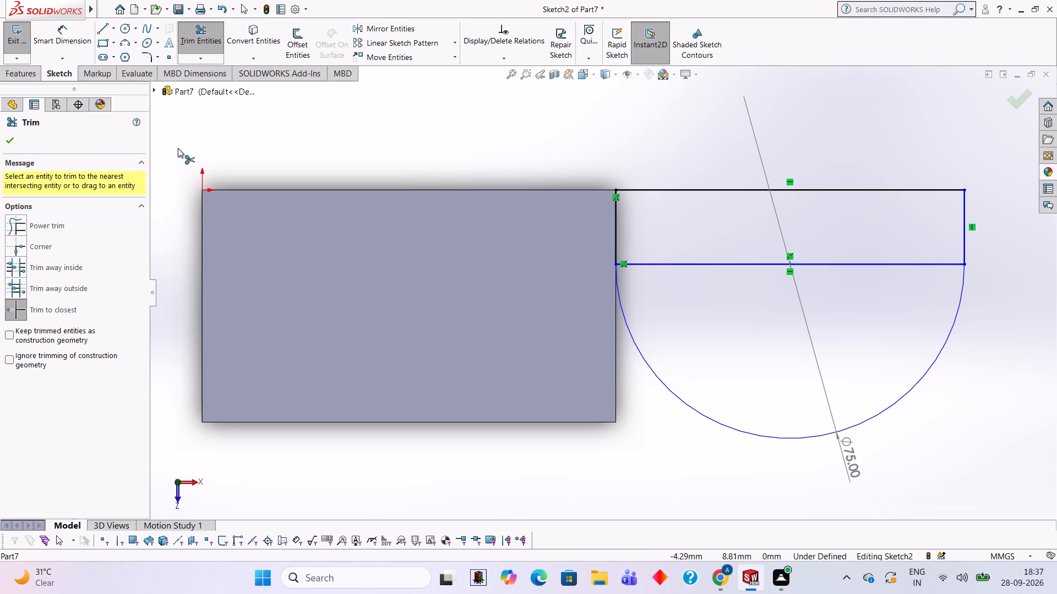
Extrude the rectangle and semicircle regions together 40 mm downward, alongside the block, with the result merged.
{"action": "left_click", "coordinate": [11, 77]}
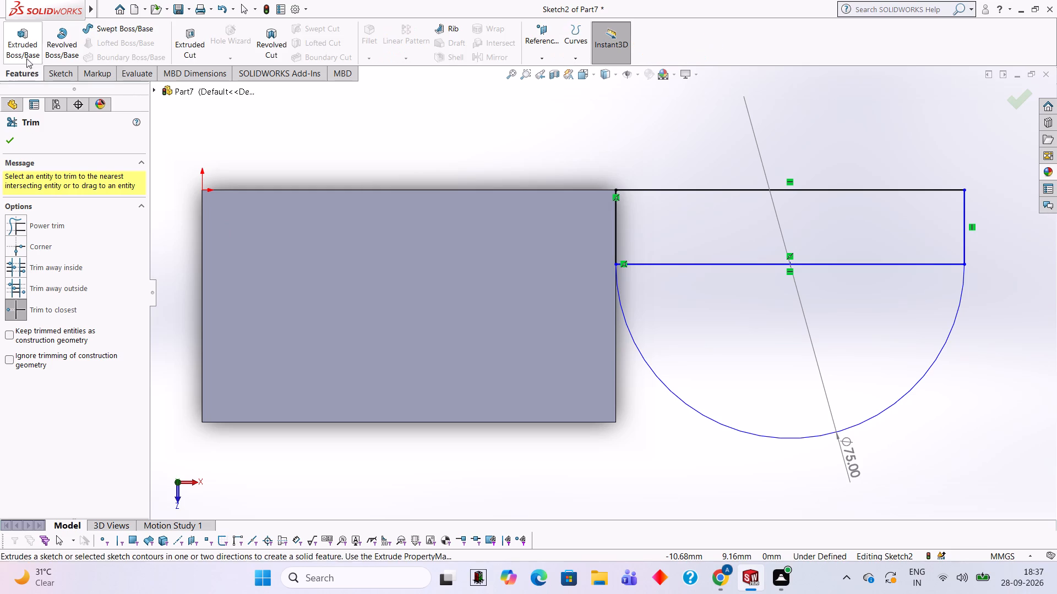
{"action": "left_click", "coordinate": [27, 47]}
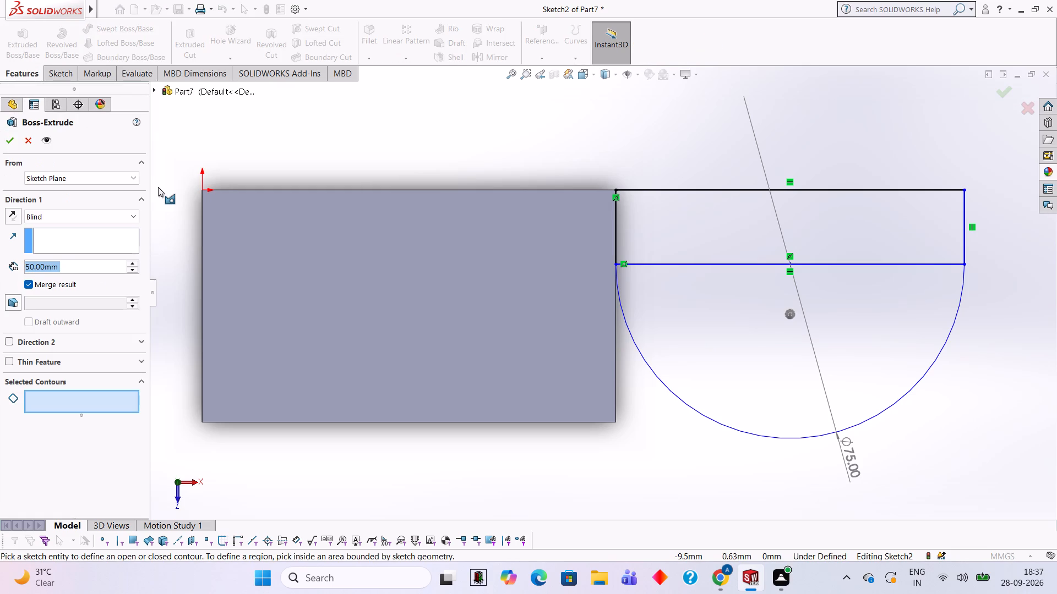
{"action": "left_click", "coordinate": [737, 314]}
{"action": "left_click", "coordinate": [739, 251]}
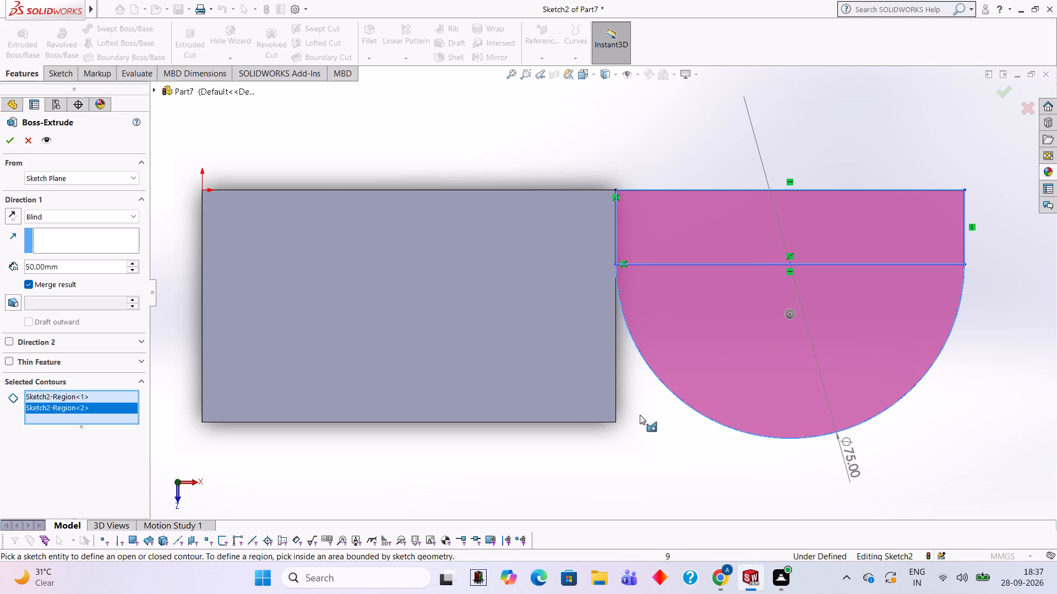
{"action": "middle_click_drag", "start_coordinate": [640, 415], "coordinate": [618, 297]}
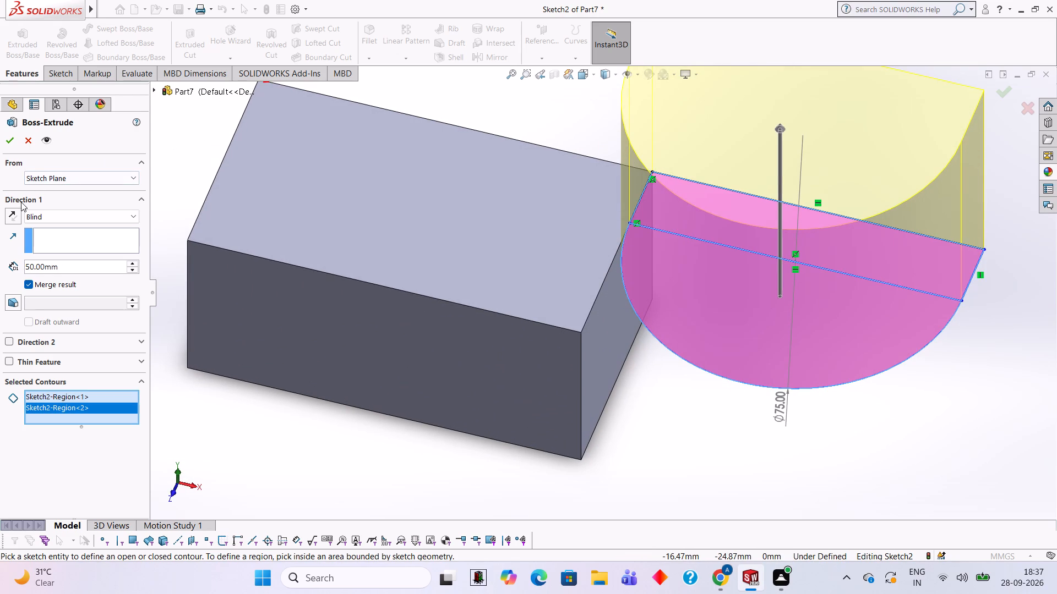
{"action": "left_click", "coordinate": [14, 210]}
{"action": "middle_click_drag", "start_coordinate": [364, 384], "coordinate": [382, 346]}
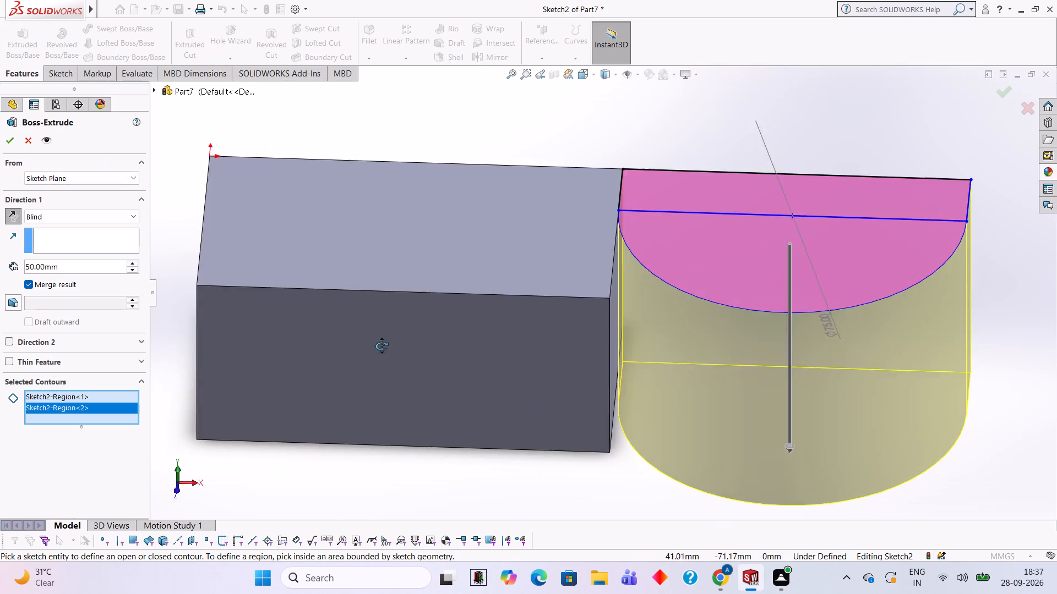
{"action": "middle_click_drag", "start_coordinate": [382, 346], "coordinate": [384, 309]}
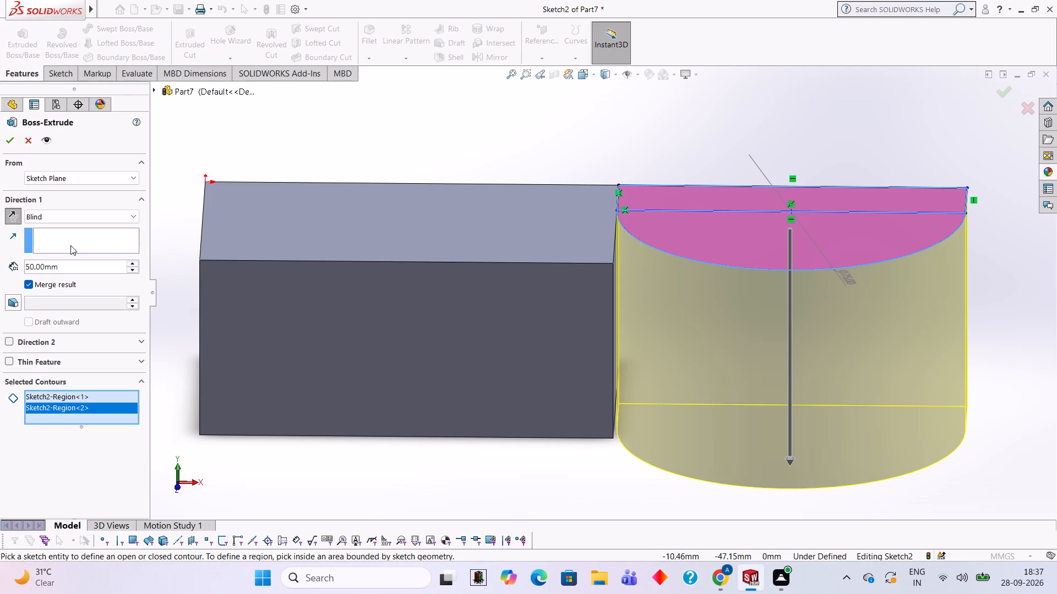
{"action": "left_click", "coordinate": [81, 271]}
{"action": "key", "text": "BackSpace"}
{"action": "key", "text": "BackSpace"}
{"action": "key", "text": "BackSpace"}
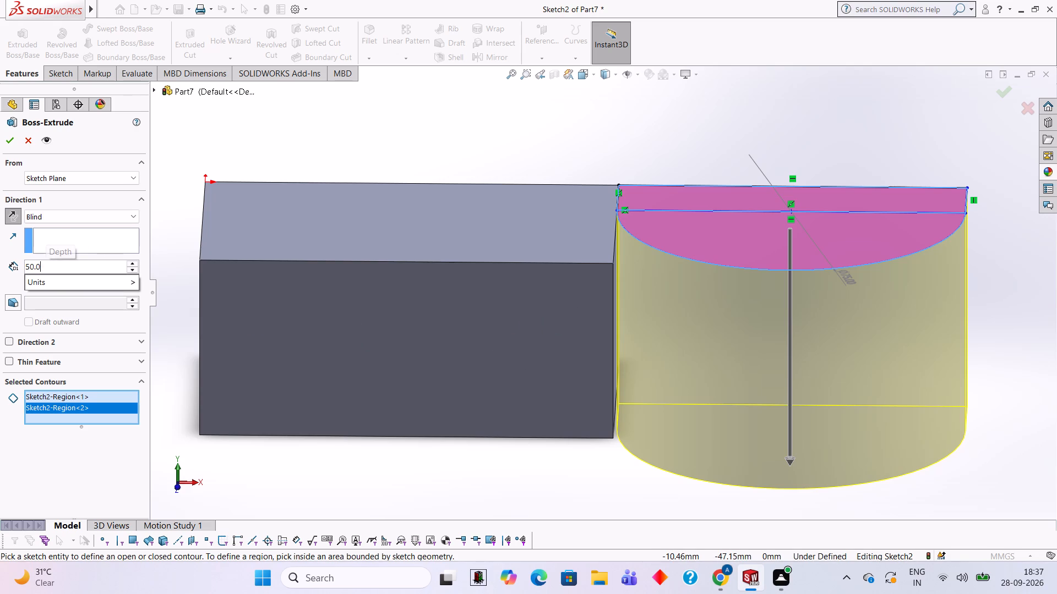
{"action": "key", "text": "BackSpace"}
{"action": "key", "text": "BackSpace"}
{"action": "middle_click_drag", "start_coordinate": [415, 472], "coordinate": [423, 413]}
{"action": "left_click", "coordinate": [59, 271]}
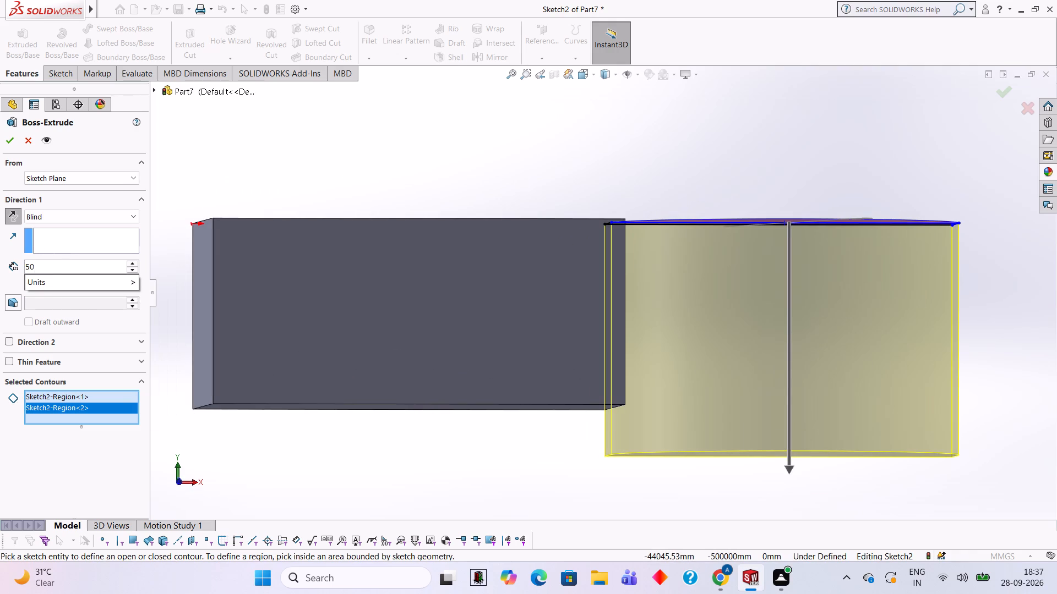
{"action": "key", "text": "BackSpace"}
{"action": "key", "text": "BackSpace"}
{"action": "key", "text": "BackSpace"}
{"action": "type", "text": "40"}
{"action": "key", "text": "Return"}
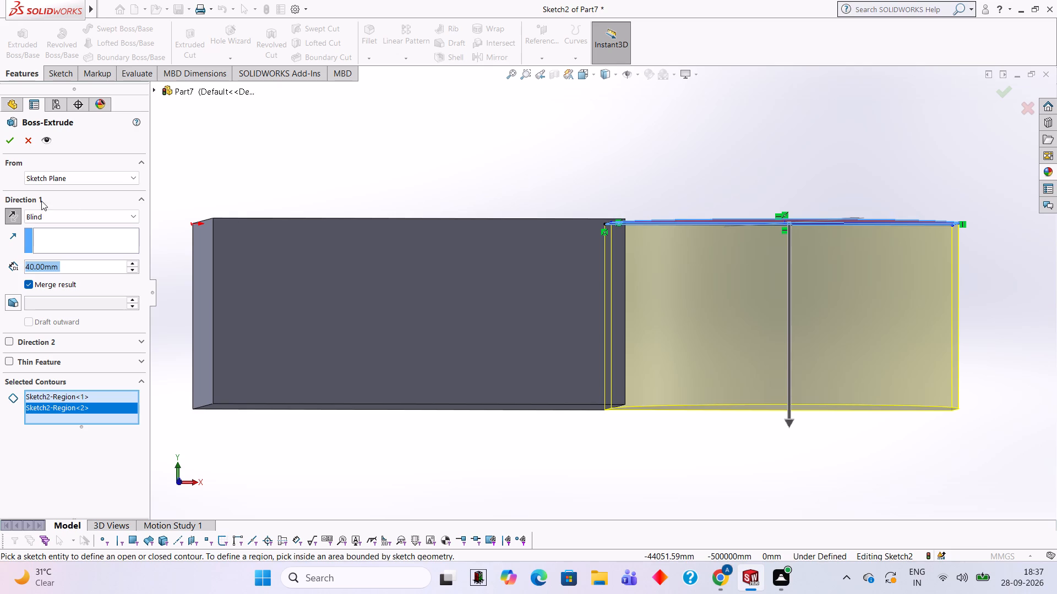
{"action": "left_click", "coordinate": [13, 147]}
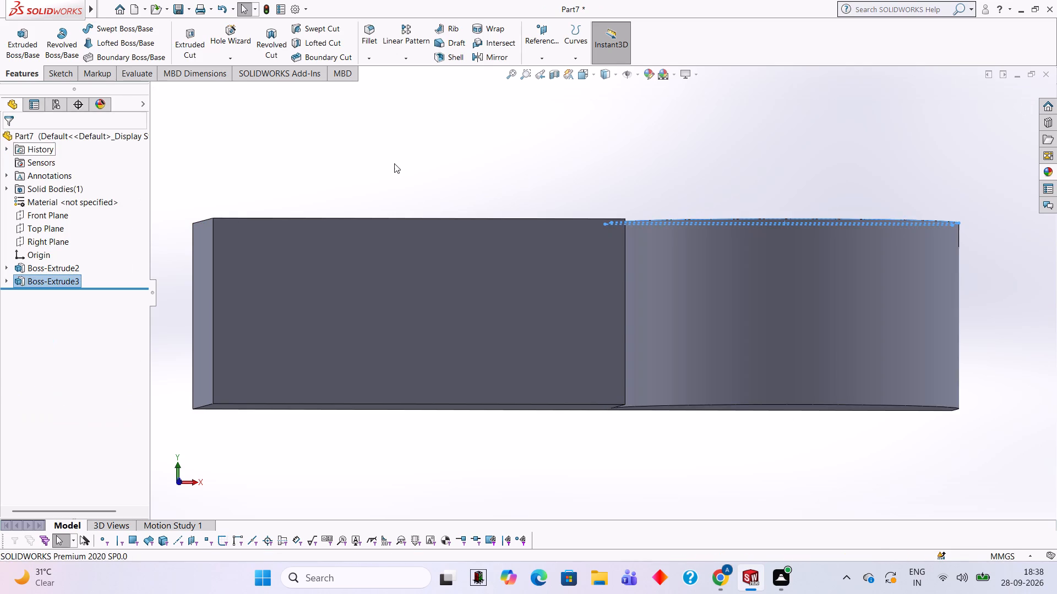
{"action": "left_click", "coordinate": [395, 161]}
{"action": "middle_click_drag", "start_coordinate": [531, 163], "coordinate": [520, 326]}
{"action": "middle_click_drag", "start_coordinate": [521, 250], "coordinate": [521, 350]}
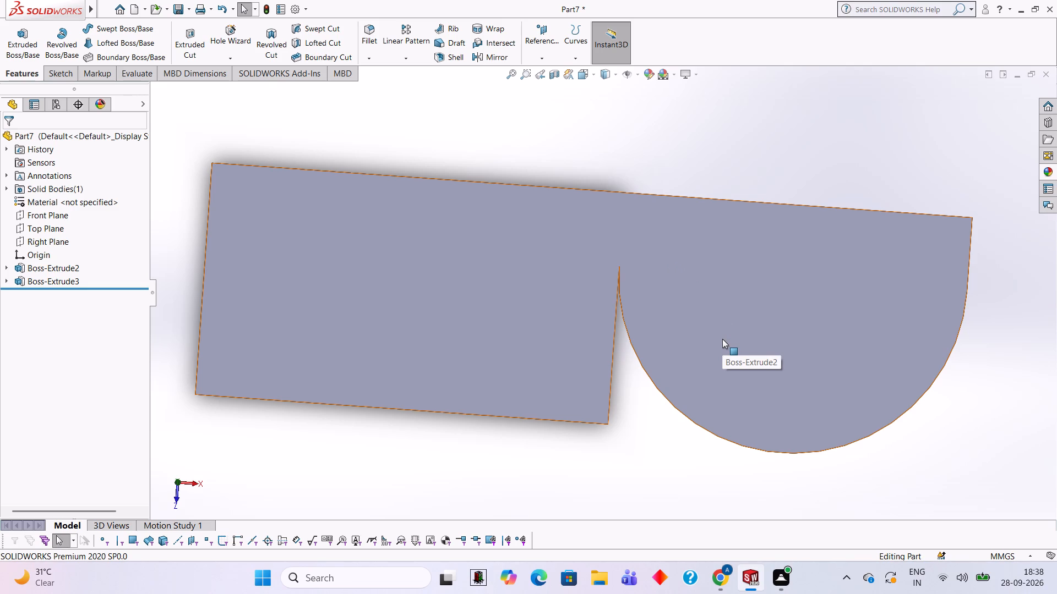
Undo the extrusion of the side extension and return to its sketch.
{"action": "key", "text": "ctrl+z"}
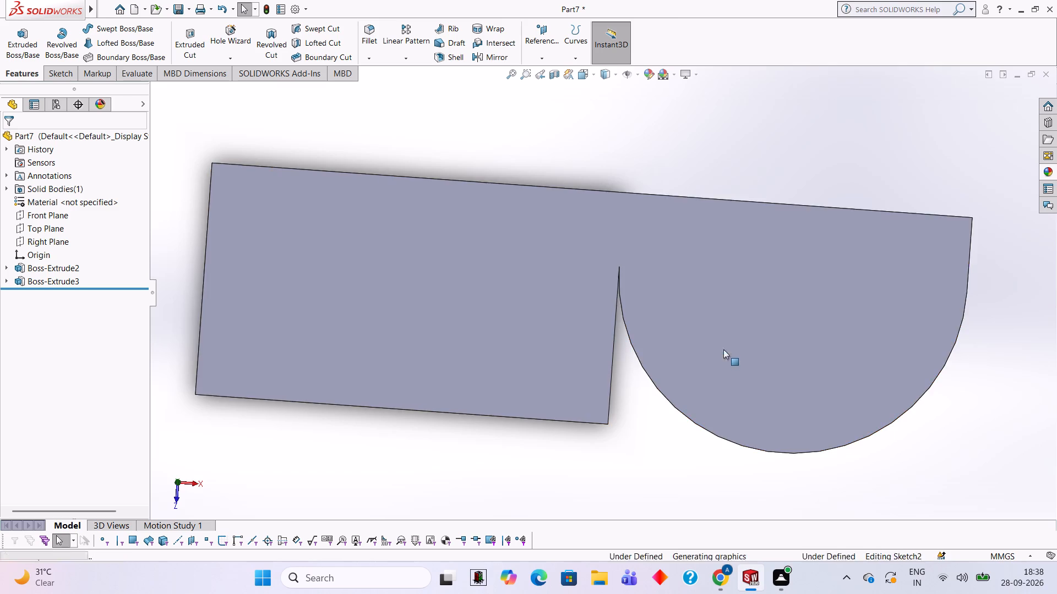
Trim away the semicircle in front of the 75 by 16 mm rectangle.
{"action": "left_click", "coordinate": [187, 45]}
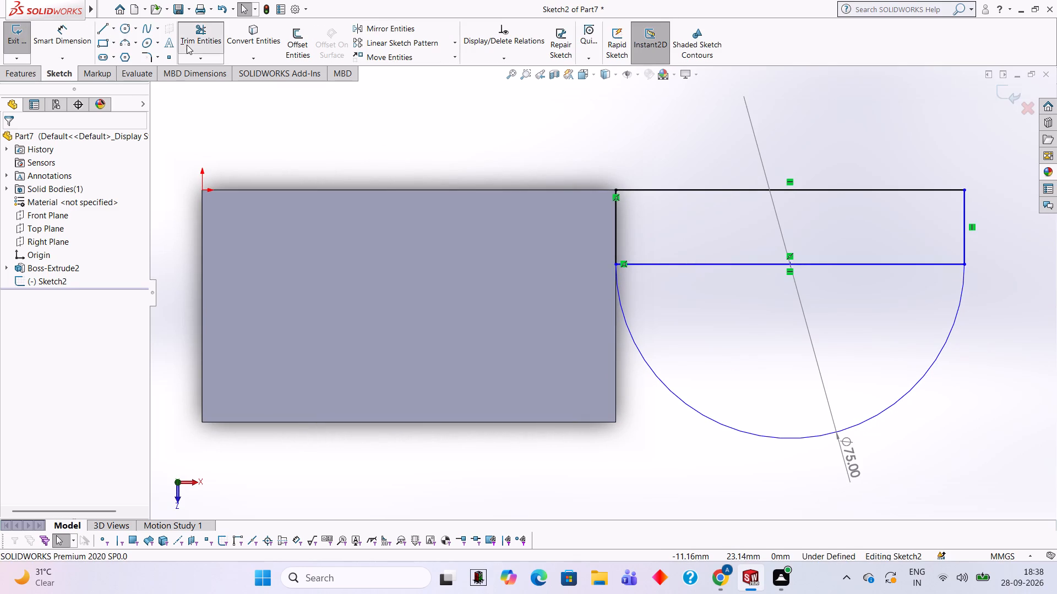
{"action": "left_click", "coordinate": [735, 428]}
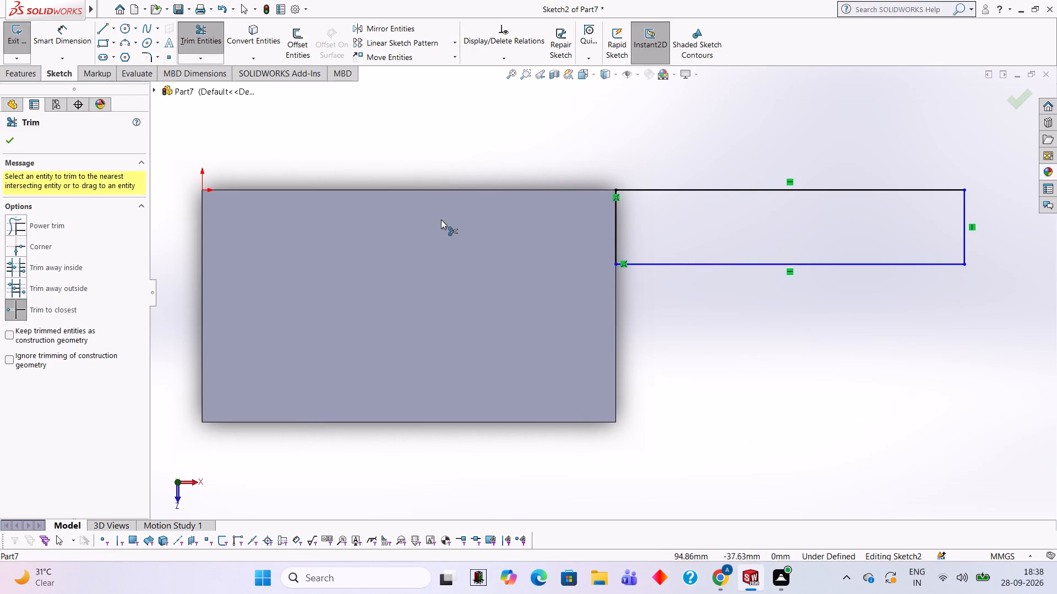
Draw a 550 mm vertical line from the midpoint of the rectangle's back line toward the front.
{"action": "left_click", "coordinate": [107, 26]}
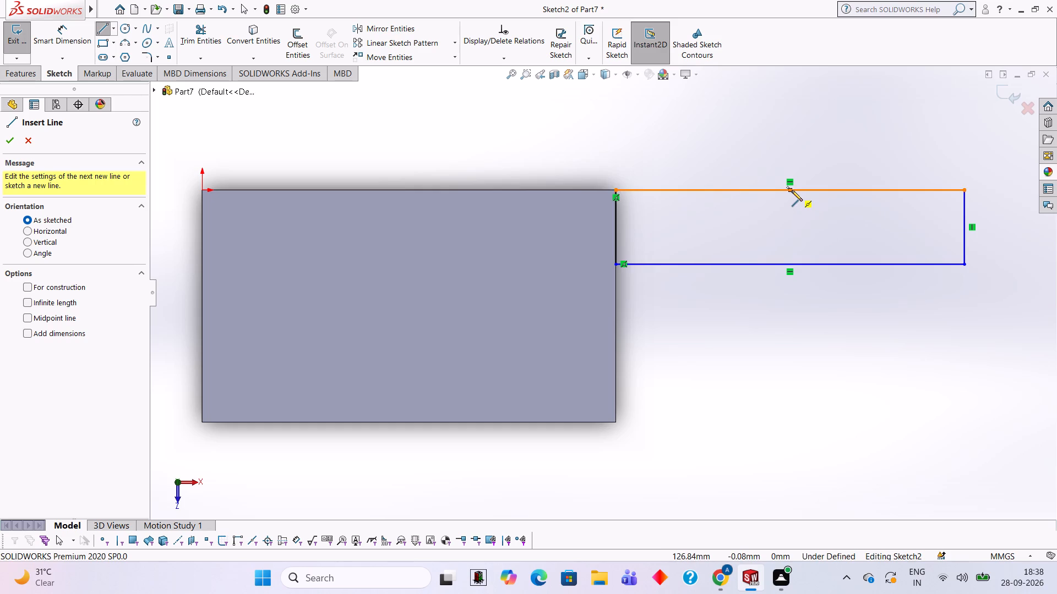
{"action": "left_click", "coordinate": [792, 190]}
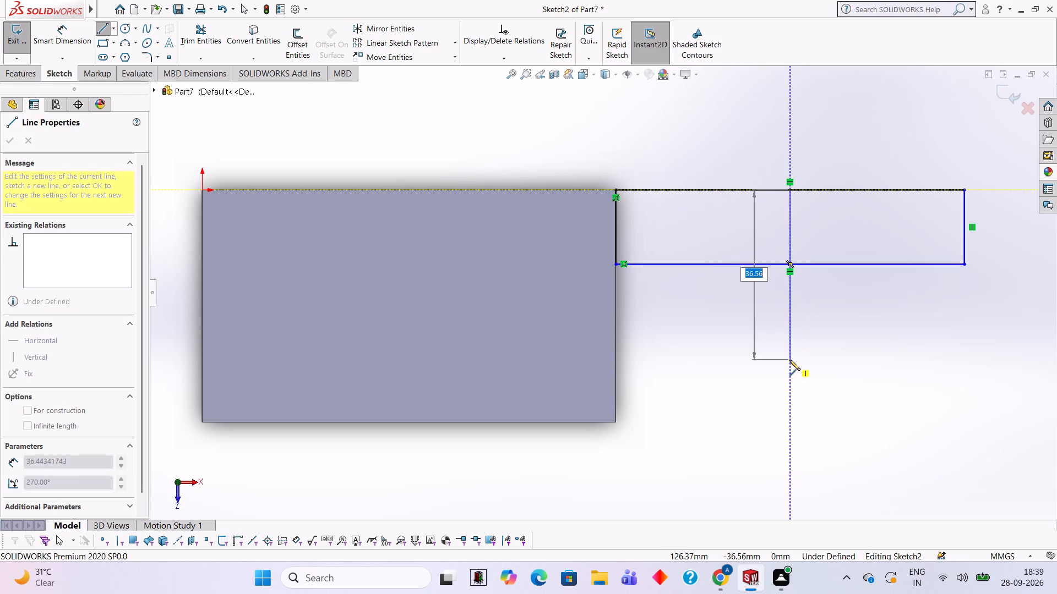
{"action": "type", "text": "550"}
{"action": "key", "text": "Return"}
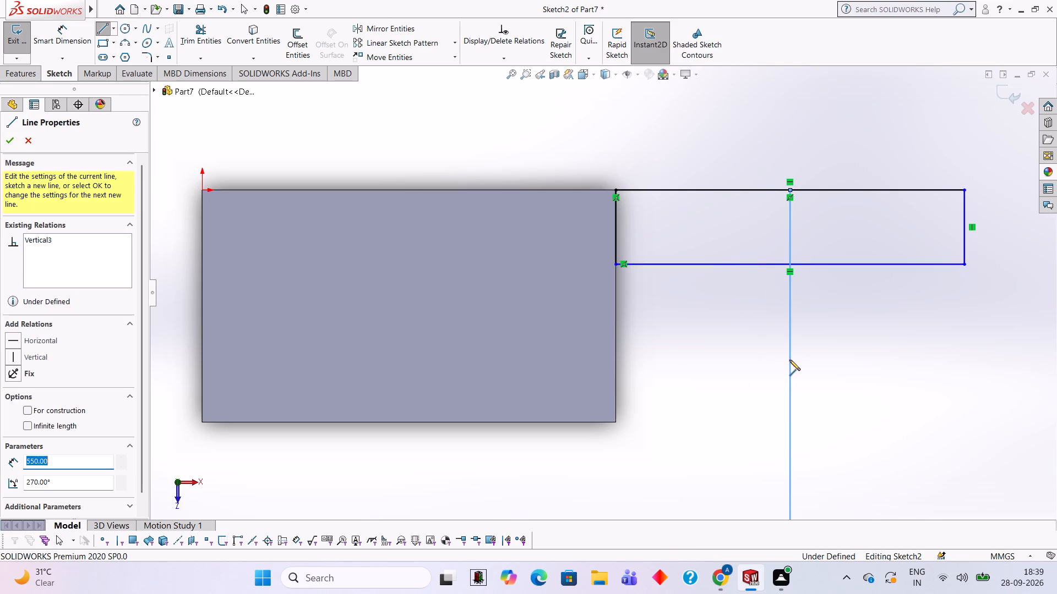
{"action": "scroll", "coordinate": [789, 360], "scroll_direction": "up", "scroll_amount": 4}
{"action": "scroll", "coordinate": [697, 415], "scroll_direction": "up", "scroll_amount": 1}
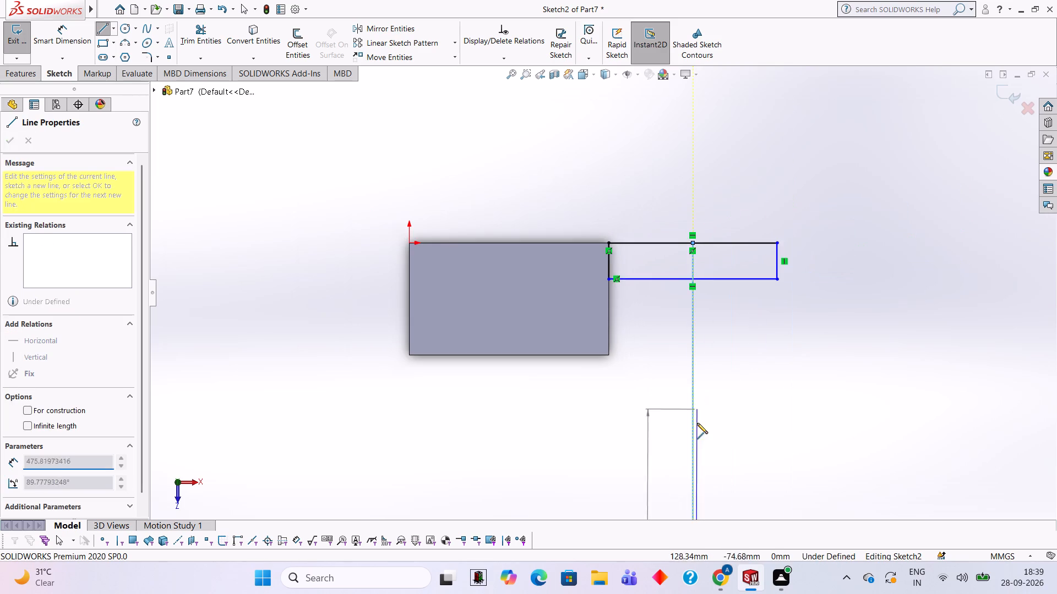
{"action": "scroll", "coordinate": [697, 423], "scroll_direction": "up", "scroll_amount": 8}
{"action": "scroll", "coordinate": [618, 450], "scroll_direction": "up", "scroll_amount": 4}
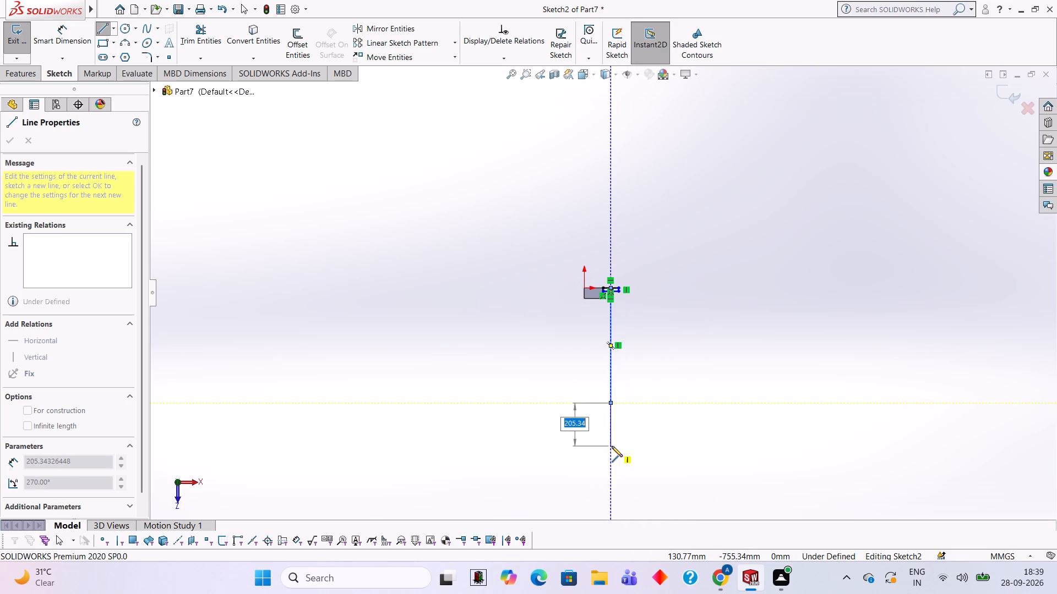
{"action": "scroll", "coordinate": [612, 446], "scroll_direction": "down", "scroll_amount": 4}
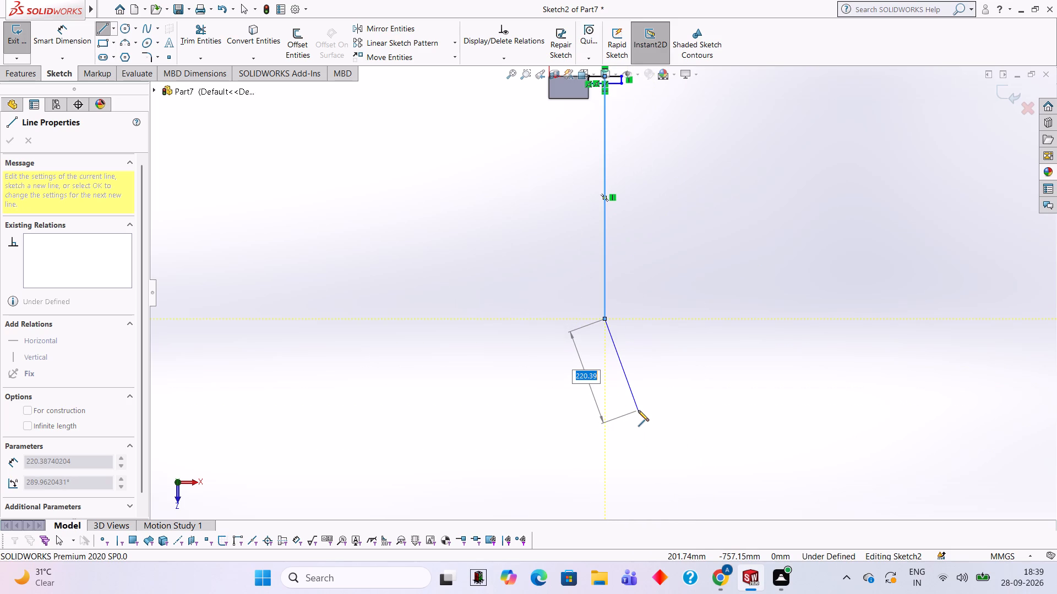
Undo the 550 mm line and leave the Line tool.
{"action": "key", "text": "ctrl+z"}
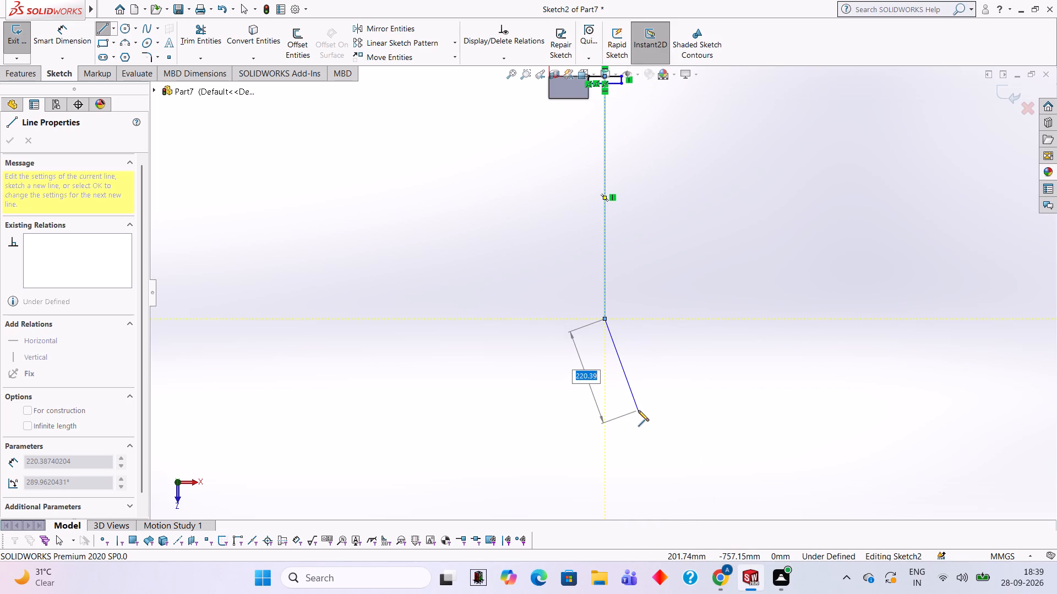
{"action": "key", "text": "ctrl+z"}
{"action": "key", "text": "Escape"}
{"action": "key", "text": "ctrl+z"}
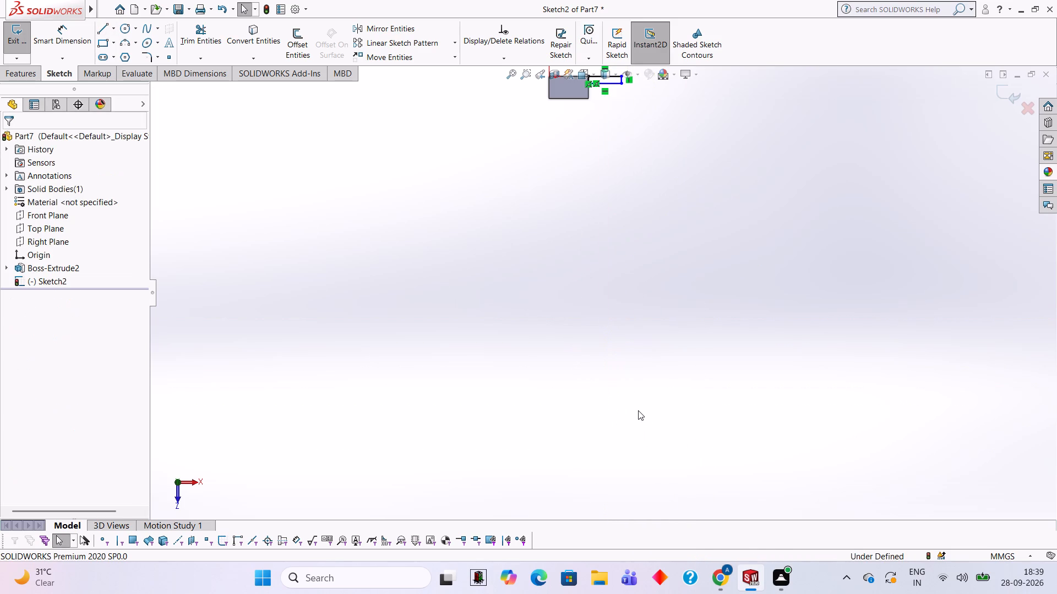
Draw a 50 mm vertical line from the midpoint of the rectangle's back line toward the front.
{"action": "scroll", "coordinate": [629, 289], "scroll_direction": "up", "scroll_amount": 2}
{"action": "scroll", "coordinate": [625, 222], "scroll_direction": "down", "scroll_amount": 5}
{"action": "scroll", "coordinate": [631, 208], "scroll_direction": "up", "scroll_amount": 3}
{"action": "scroll", "coordinate": [635, 195], "scroll_direction": "down", "scroll_amount": 3}
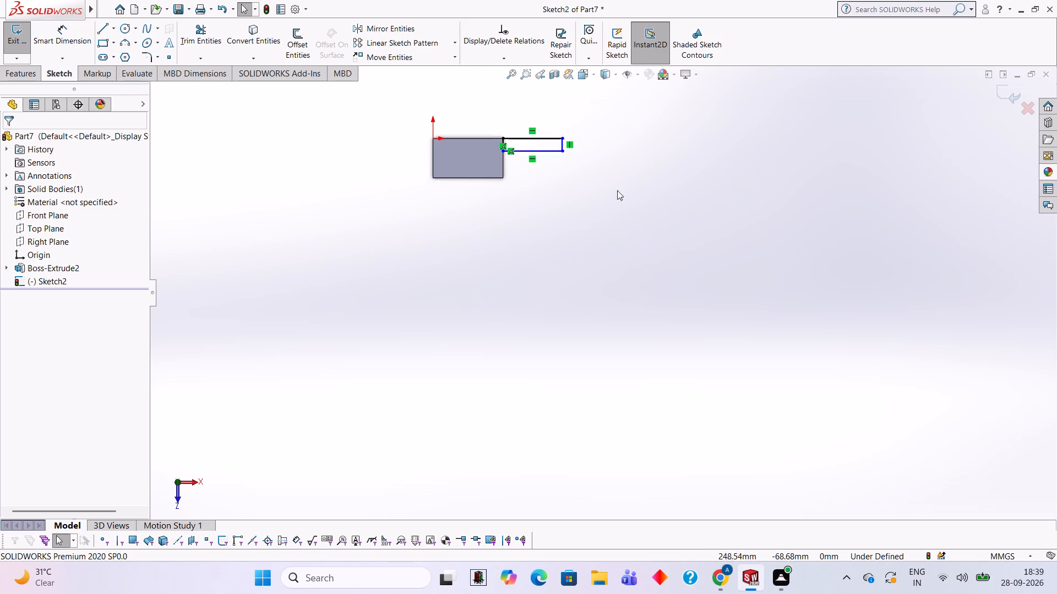
{"action": "scroll", "coordinate": [564, 148], "scroll_direction": "down", "scroll_amount": 6}
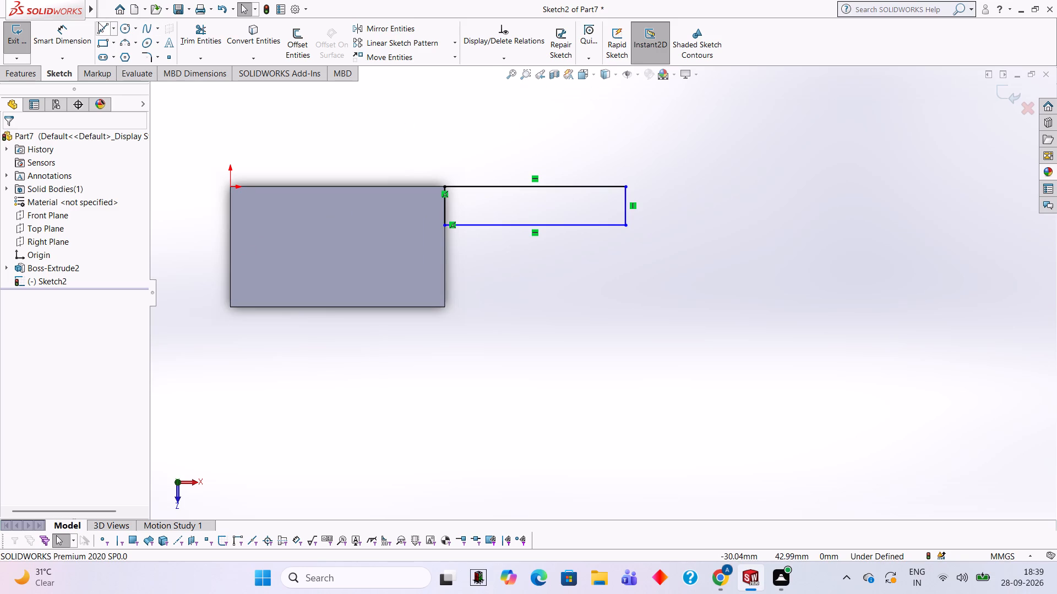
{"action": "left_click", "coordinate": [99, 22]}
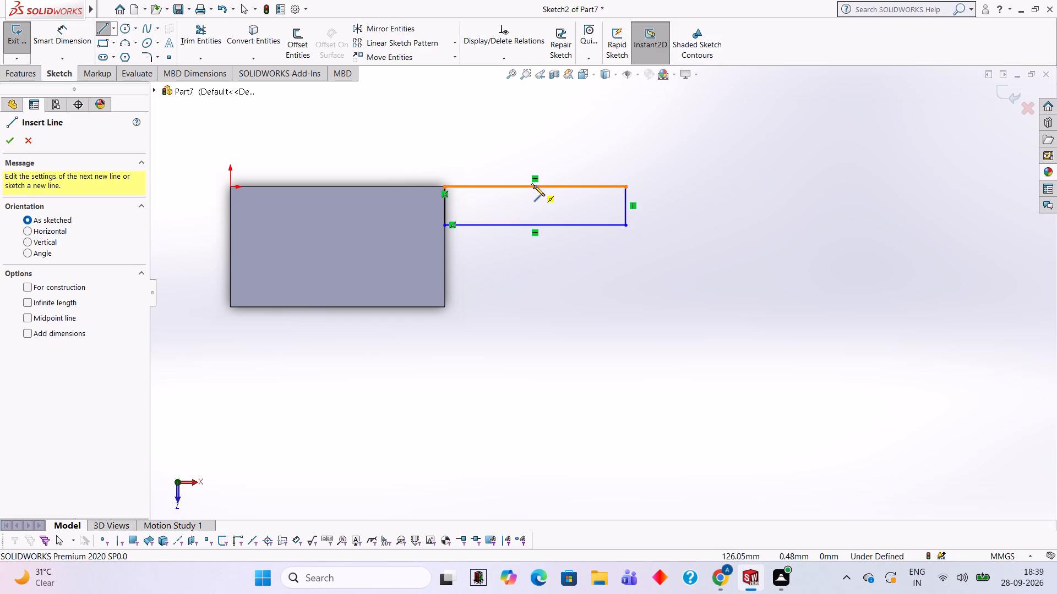
{"action": "left_click", "coordinate": [534, 185]}
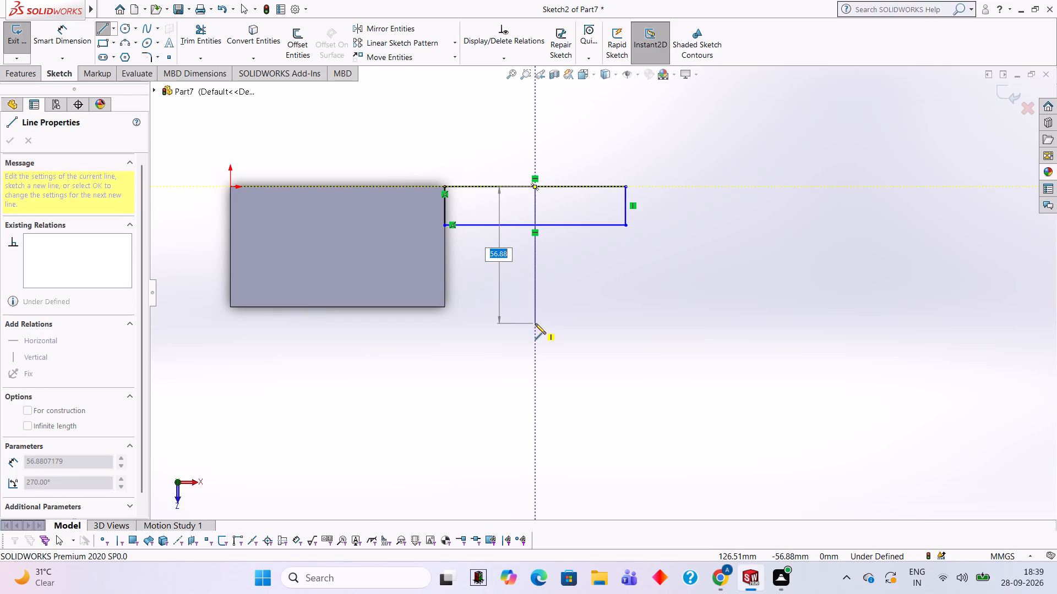
{"action": "type", "text": "50"}
{"action": "key", "text": "Return"}
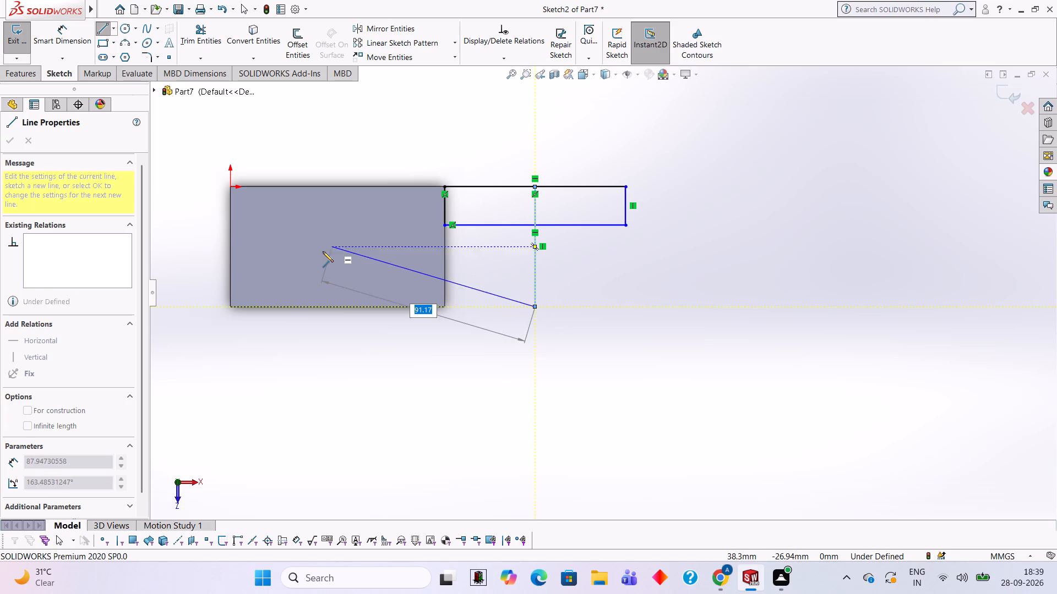
{"action": "key", "text": "Escape"}
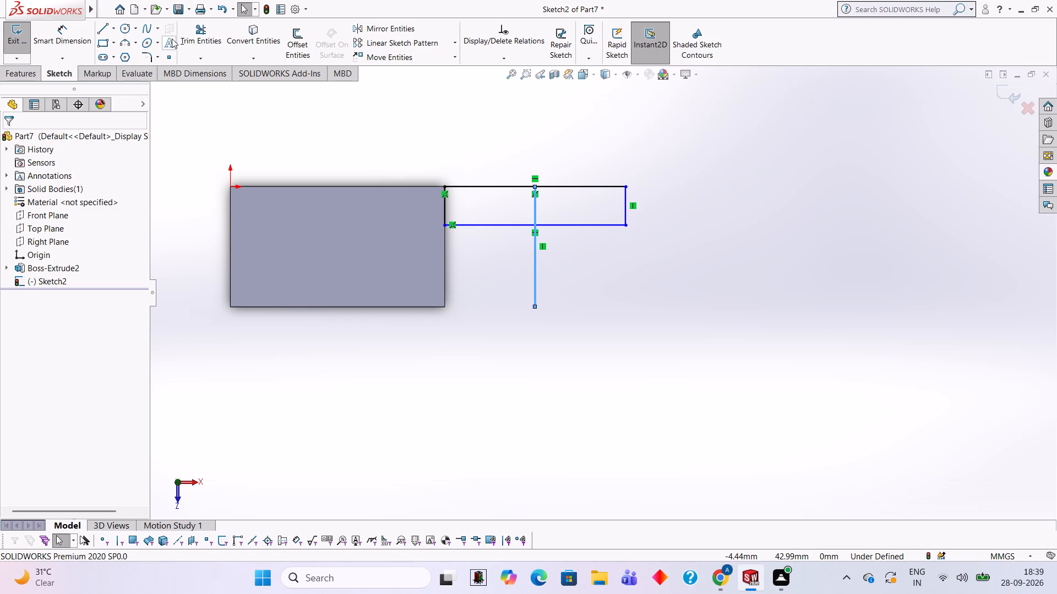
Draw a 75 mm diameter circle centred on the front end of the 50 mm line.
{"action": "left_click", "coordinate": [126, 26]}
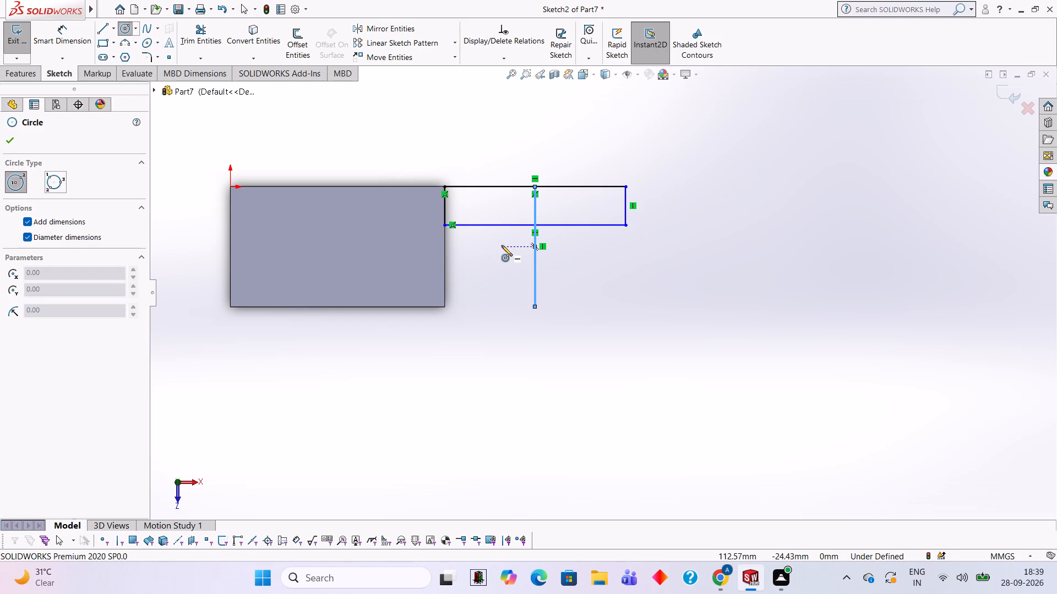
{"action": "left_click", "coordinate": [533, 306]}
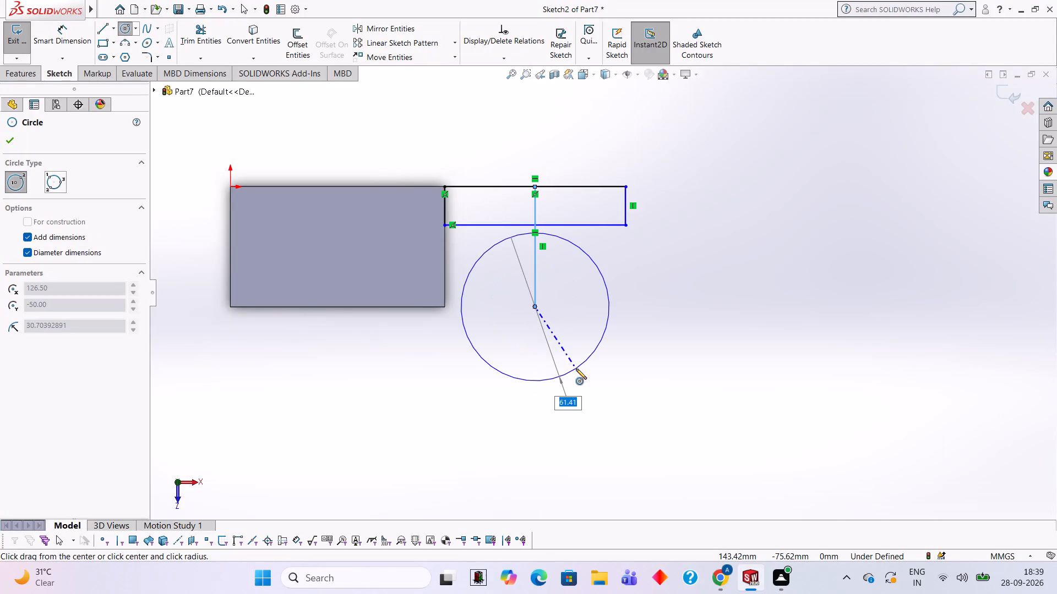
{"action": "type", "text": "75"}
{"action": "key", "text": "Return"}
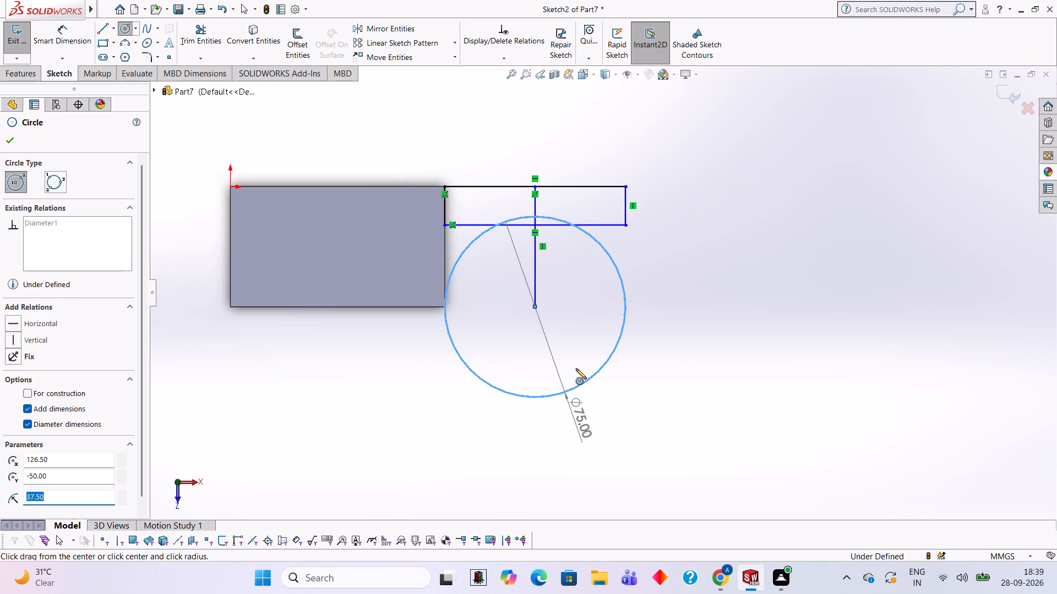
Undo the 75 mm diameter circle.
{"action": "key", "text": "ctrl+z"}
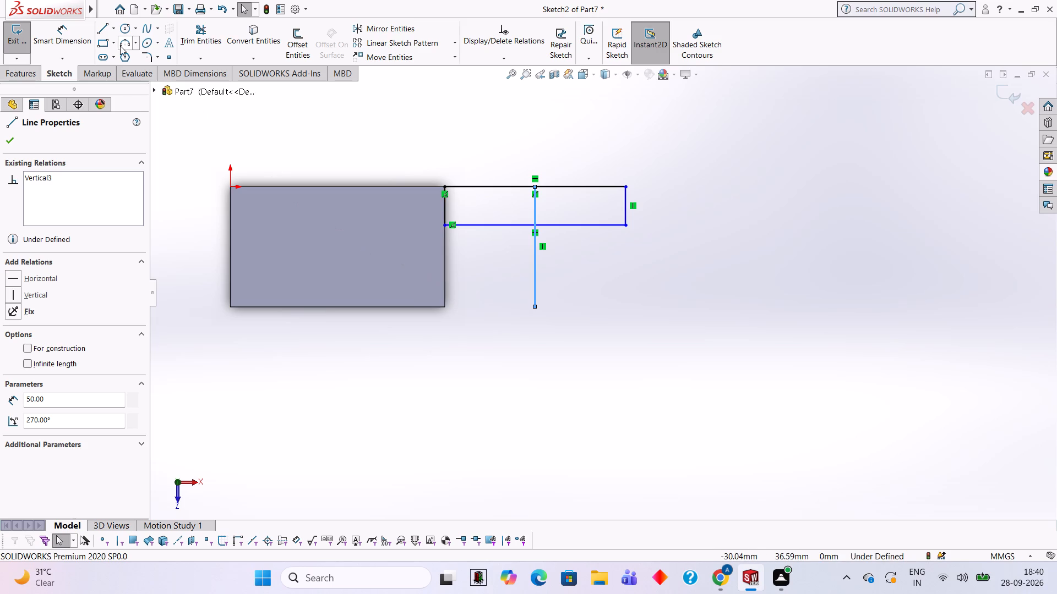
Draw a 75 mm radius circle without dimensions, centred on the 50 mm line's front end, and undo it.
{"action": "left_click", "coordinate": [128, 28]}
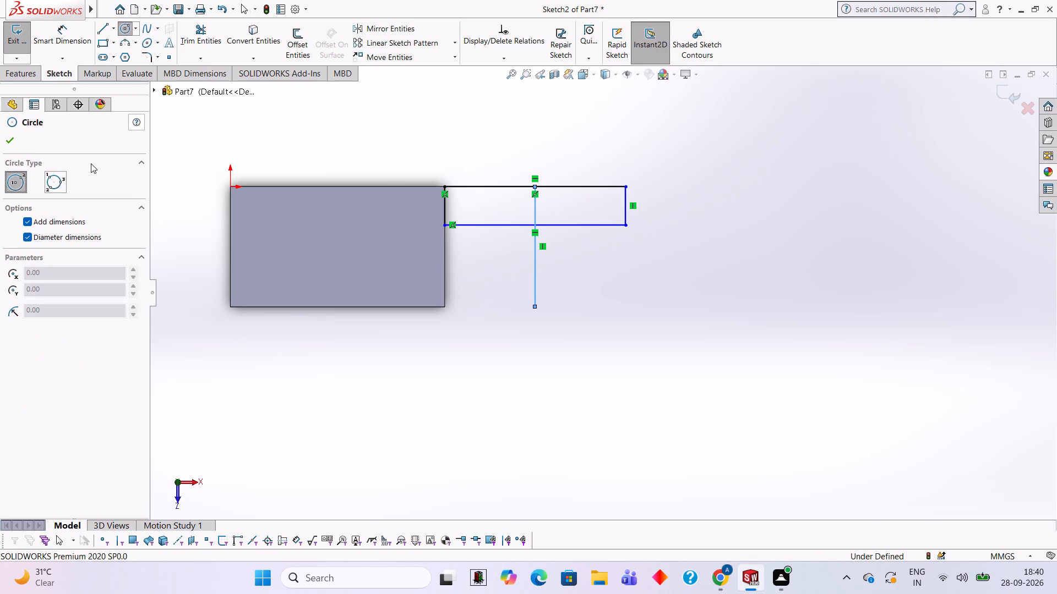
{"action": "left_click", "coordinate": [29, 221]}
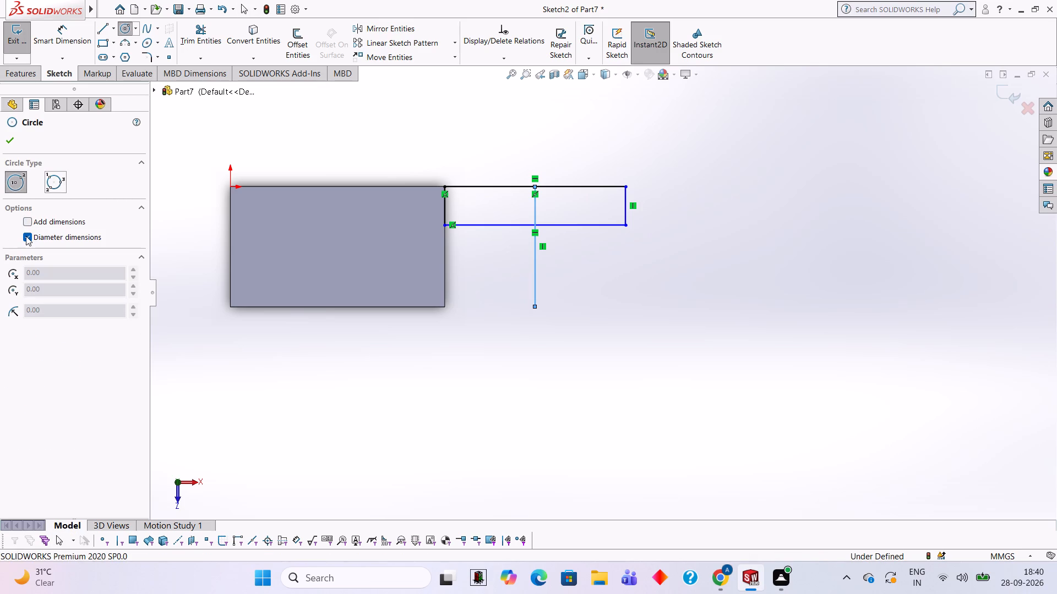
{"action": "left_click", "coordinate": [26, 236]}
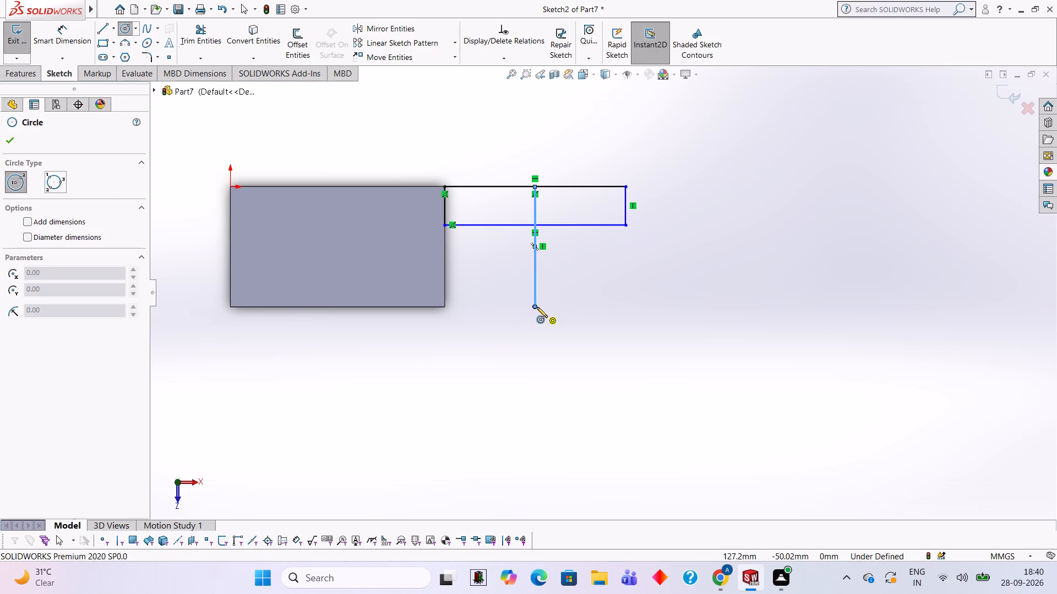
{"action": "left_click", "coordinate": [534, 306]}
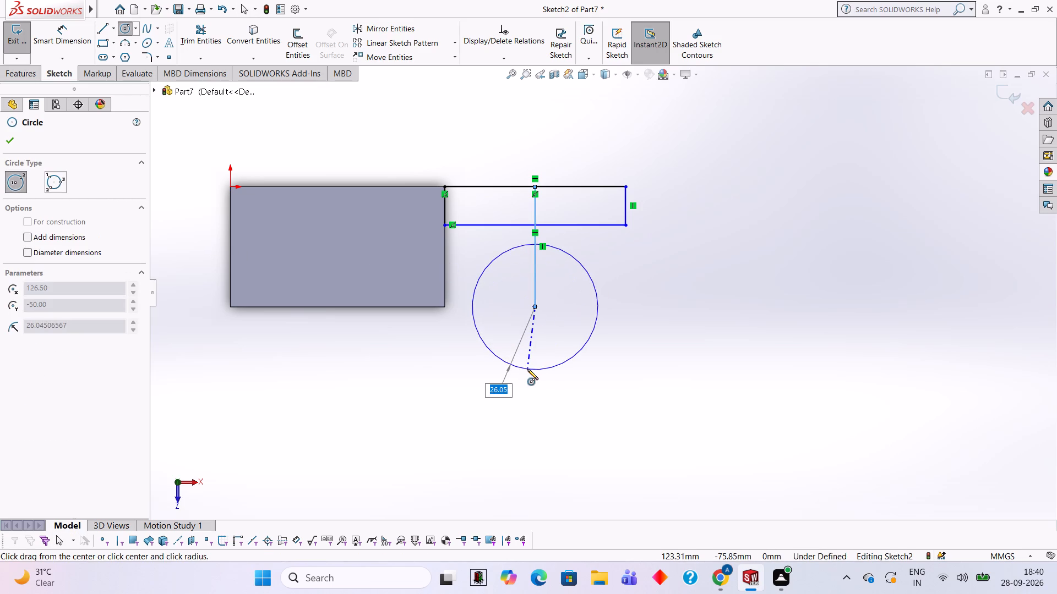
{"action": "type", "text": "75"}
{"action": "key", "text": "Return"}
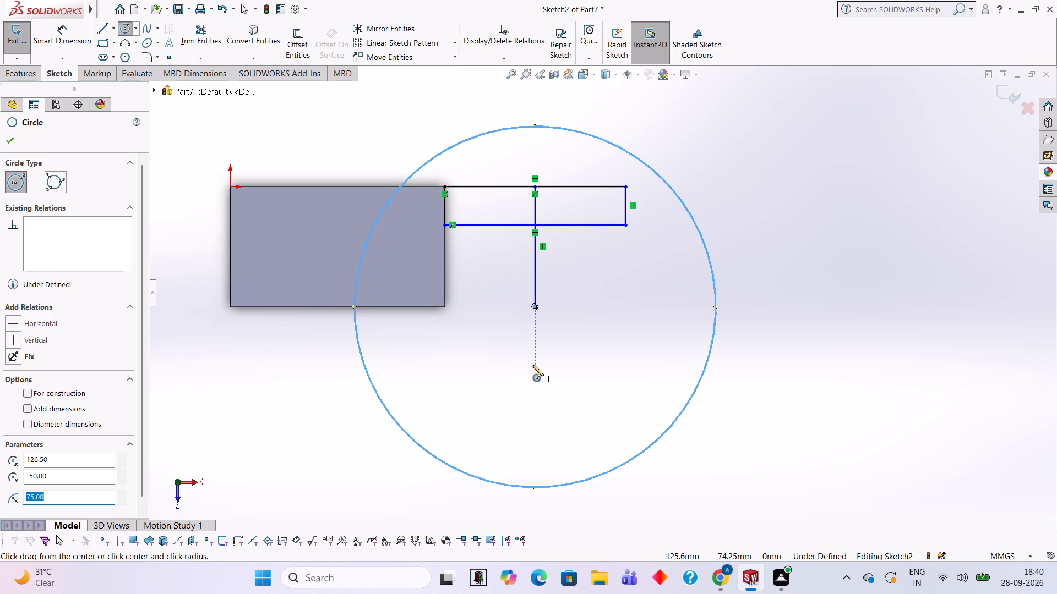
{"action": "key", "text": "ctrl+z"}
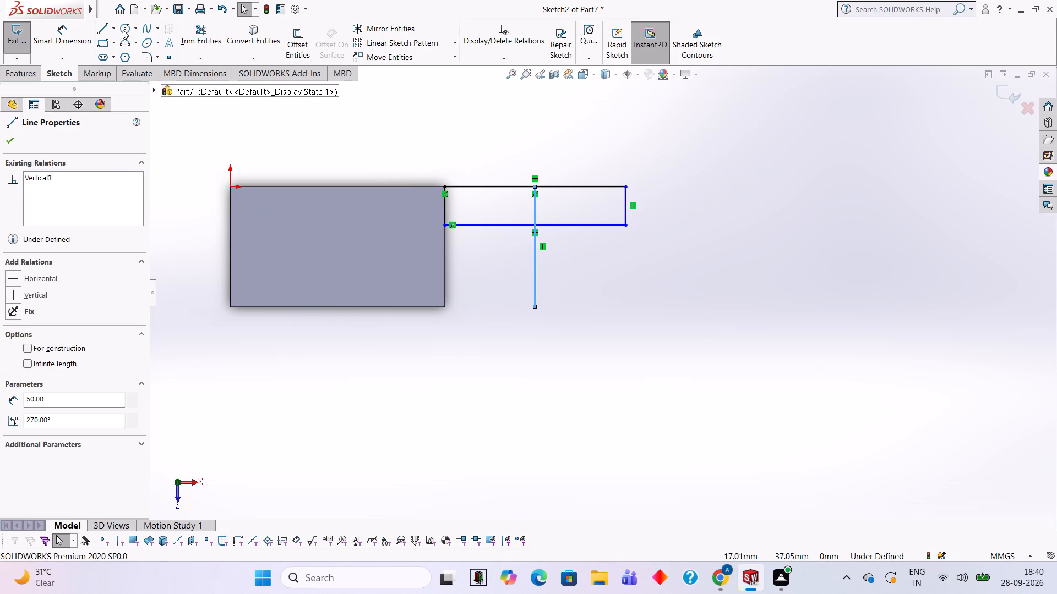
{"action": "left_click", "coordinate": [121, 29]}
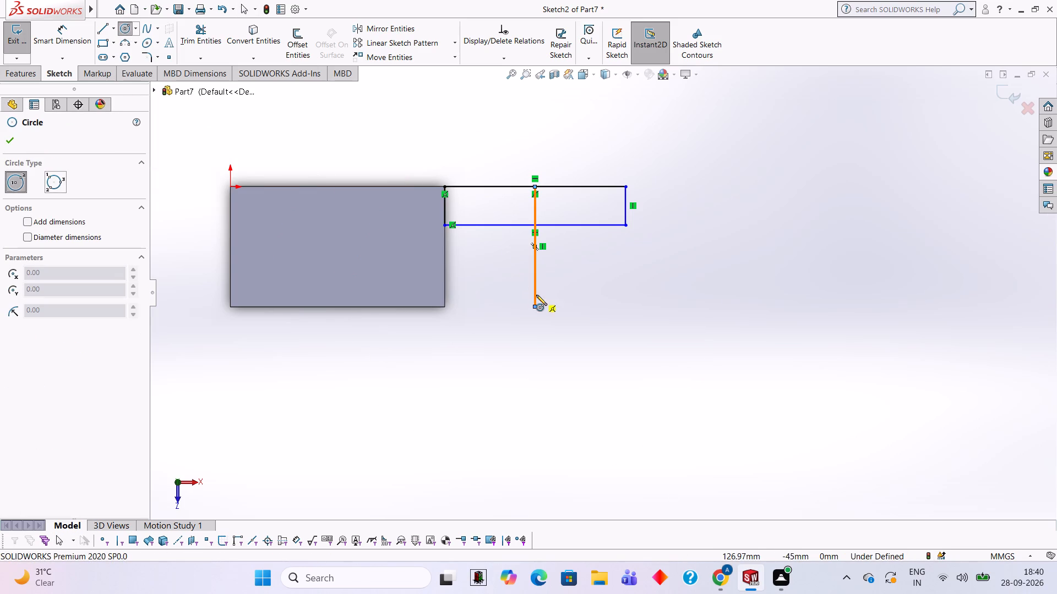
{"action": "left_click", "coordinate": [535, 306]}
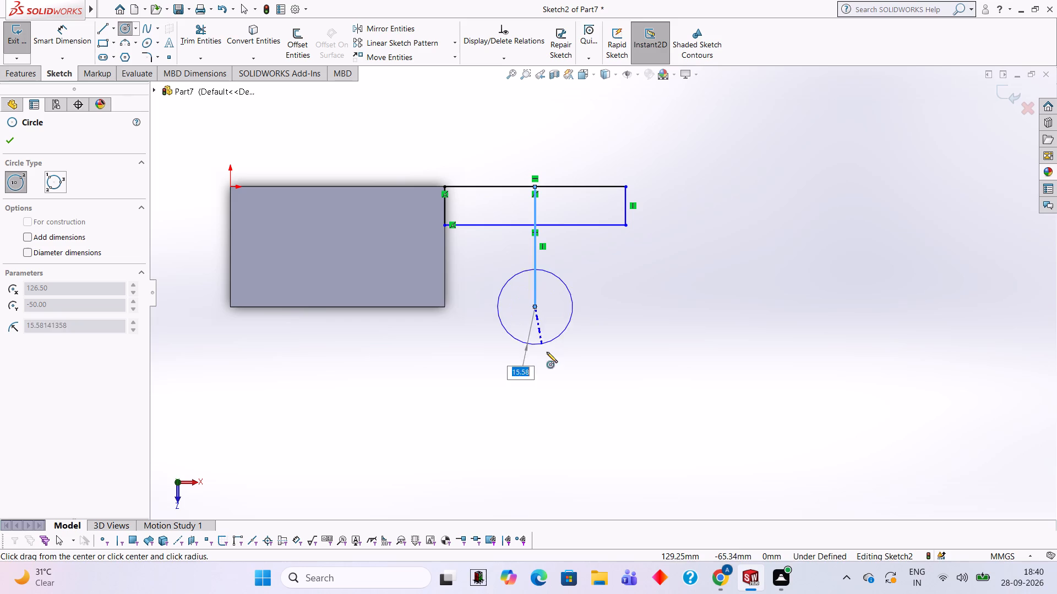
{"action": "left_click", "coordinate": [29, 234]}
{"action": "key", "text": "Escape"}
Draw a 75 mm diameter circle centred on the 50 mm line's front end, with Add dimensions and Diameter dimensions enabled.
{"action": "left_click", "coordinate": [132, 26]}
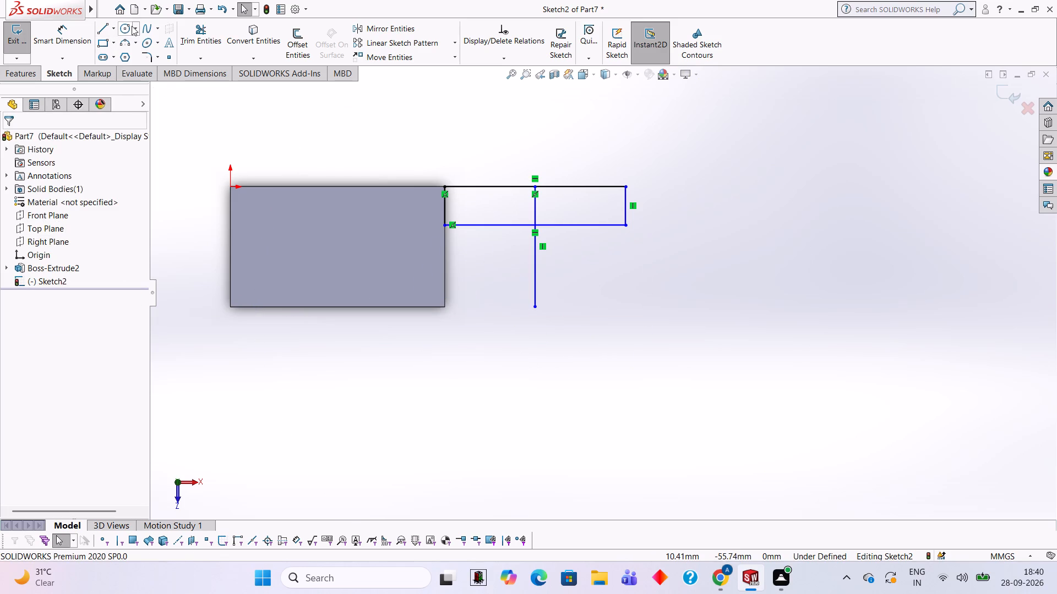
{"action": "left_click", "coordinate": [32, 217]}
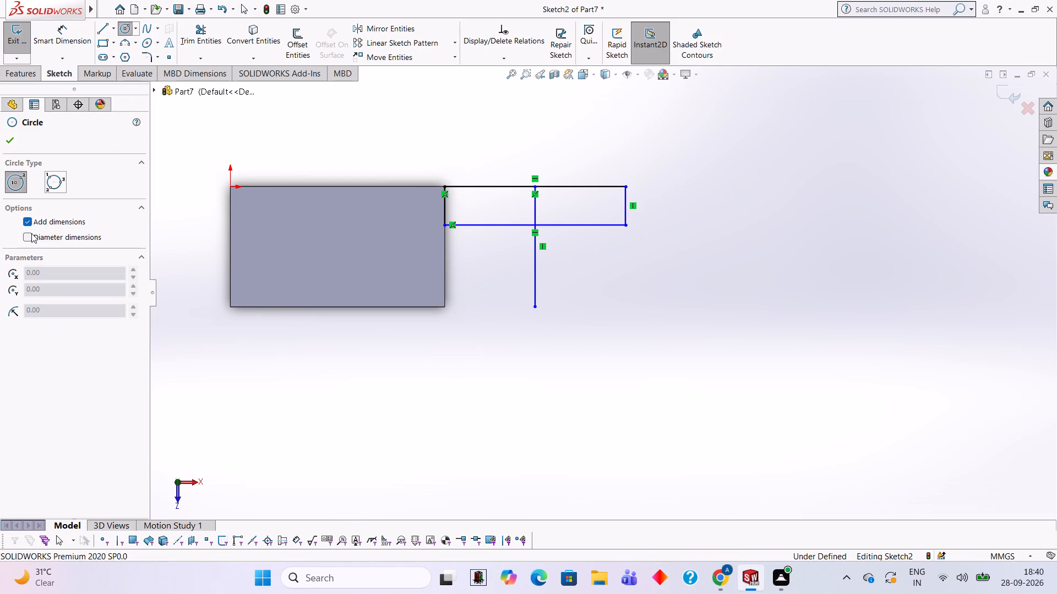
{"action": "left_click", "coordinate": [31, 235]}
{"action": "left_click", "coordinate": [534, 306]}
{"action": "type", "text": "75"}
{"action": "key", "text": "Return"}
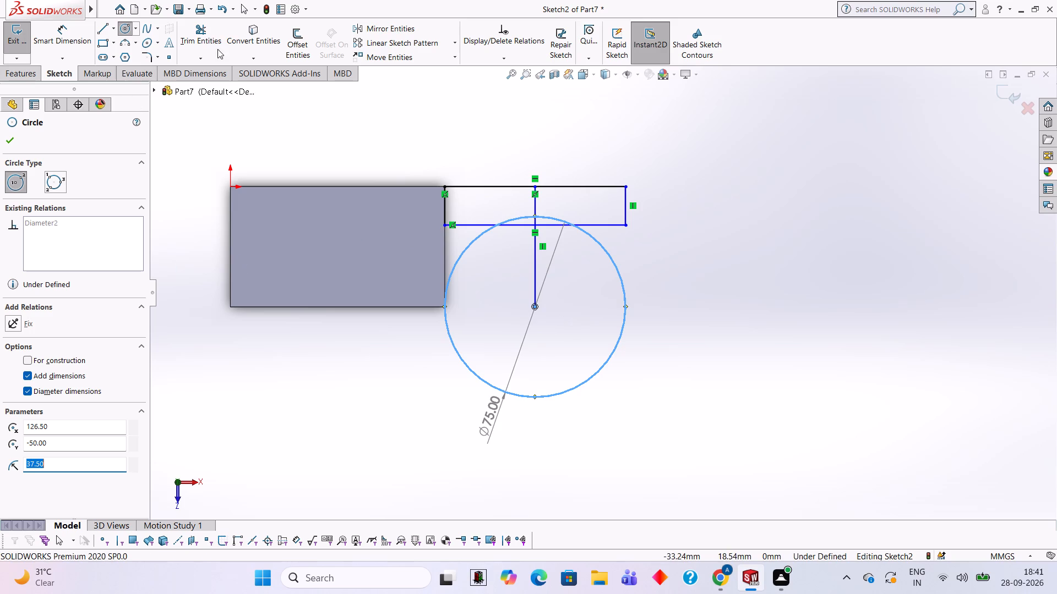
Trim the two circle segments that lie inside the small rectangle, on both sides of the 50 mm line.
{"action": "left_click", "coordinate": [203, 38]}
{"action": "left_click", "coordinate": [543, 216]}
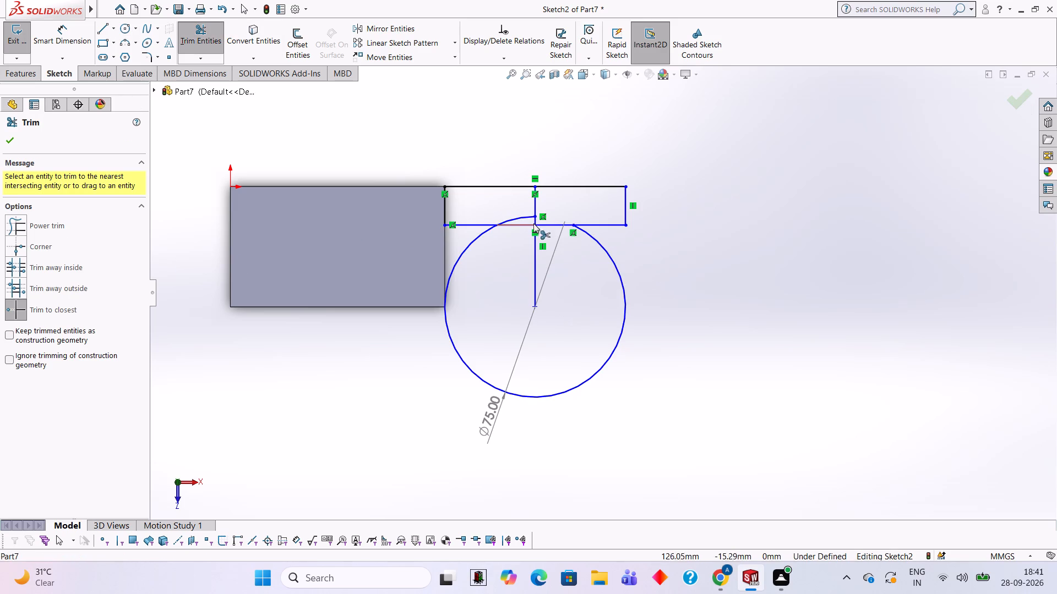
{"action": "left_click", "coordinate": [522, 219]}
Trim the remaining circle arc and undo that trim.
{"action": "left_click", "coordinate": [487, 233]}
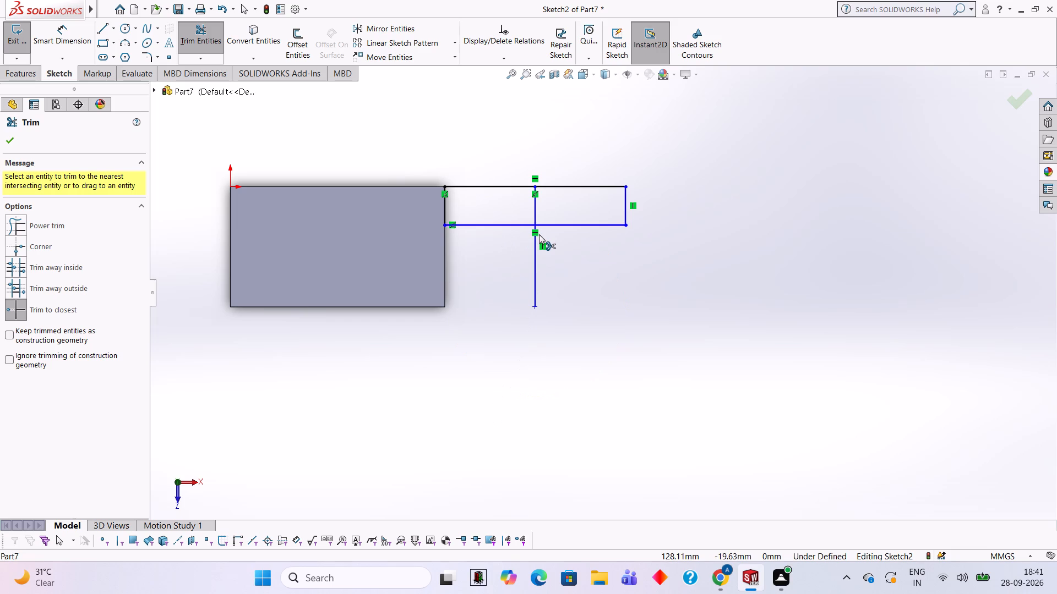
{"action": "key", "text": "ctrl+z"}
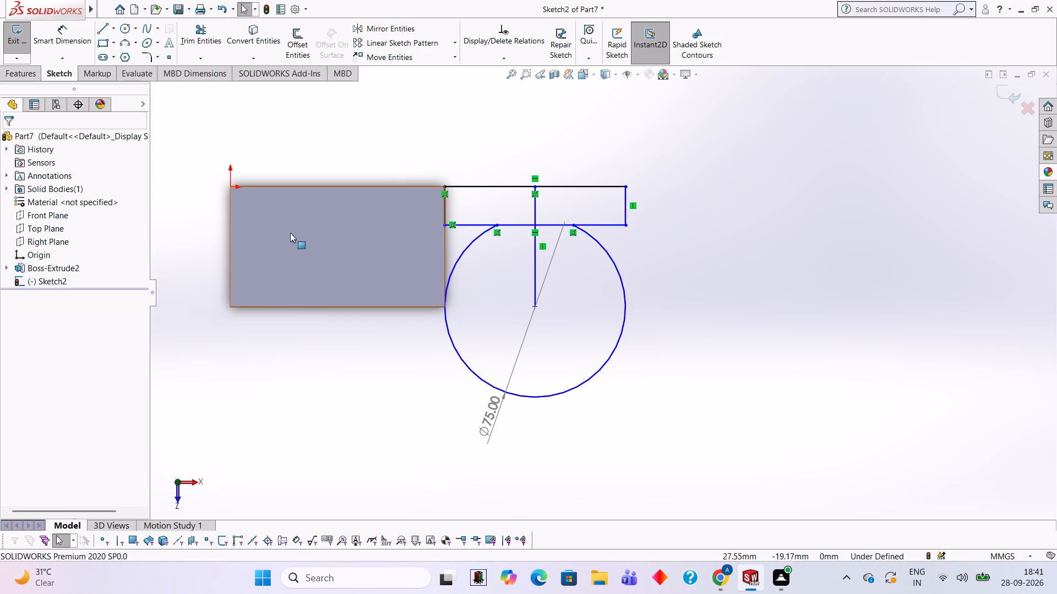
Draw a 34 mm line from the rectangle's outer front corner to the circle's side, and a 75 mm line across to the block's corner.
{"action": "left_click", "coordinate": [106, 26]}
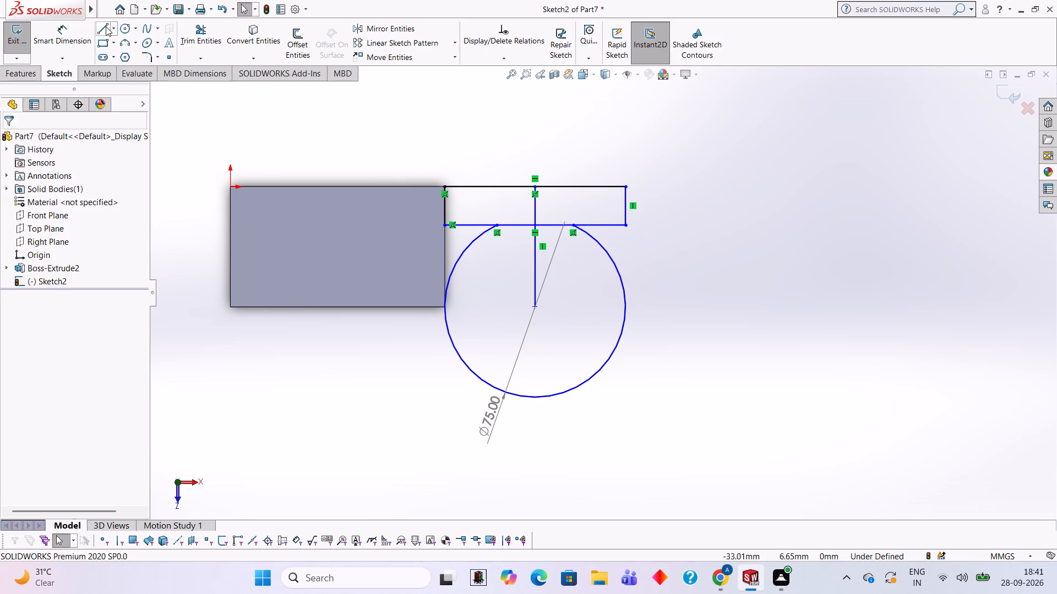
{"action": "left_click", "coordinate": [626, 226]}
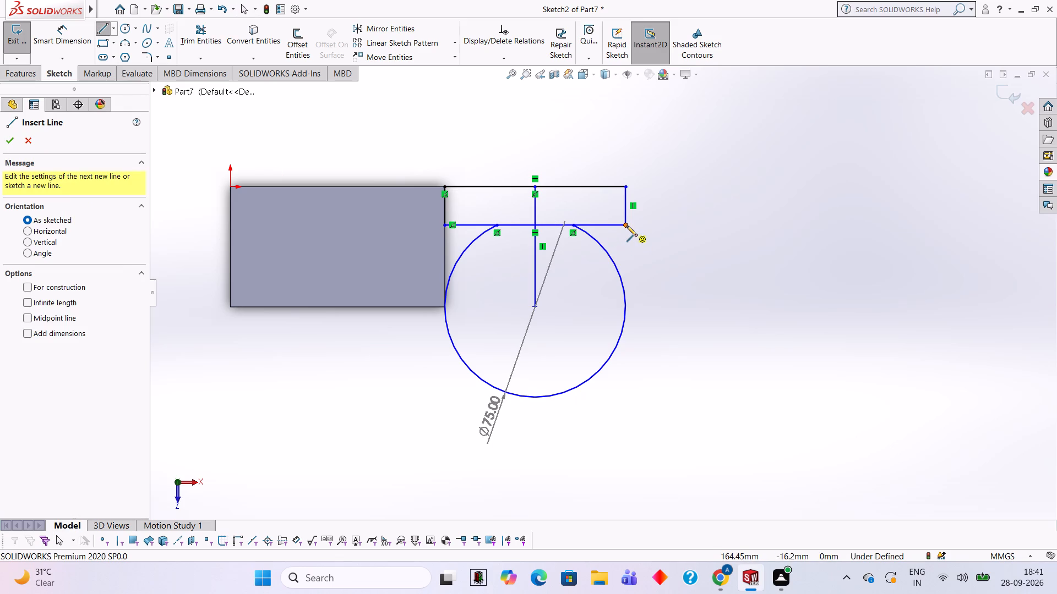
{"action": "left_click", "coordinate": [625, 307]}
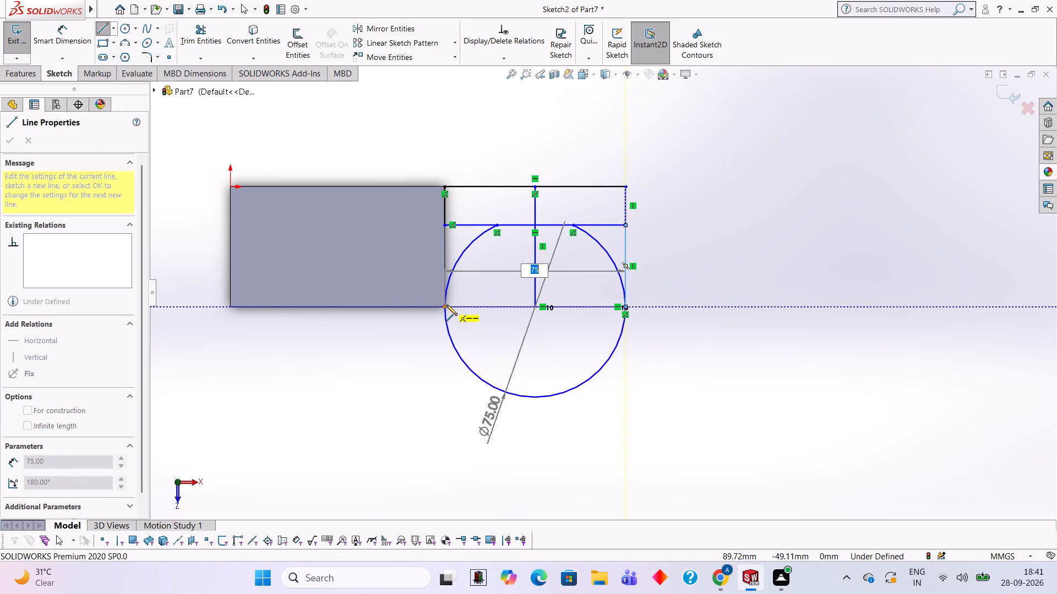
{"action": "left_click", "coordinate": [445, 306]}
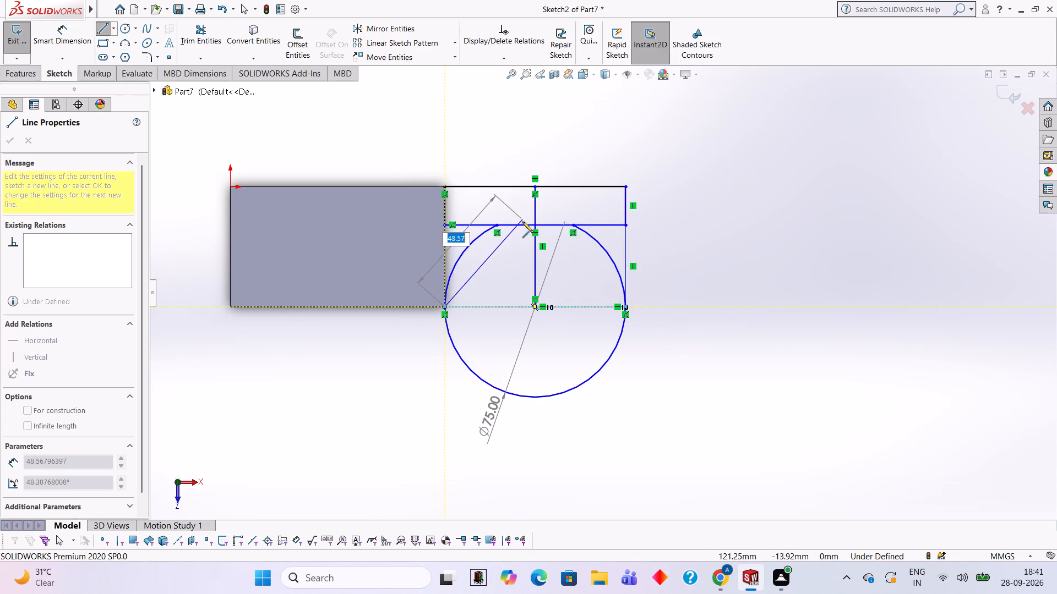
{"action": "key", "text": "Escape"}
Trim both upper arcs, the vertical centre line, the 75 mm diameter line and the rectangle's front line, leaving only the U-shaped outline.
{"action": "left_click", "coordinate": [215, 41]}
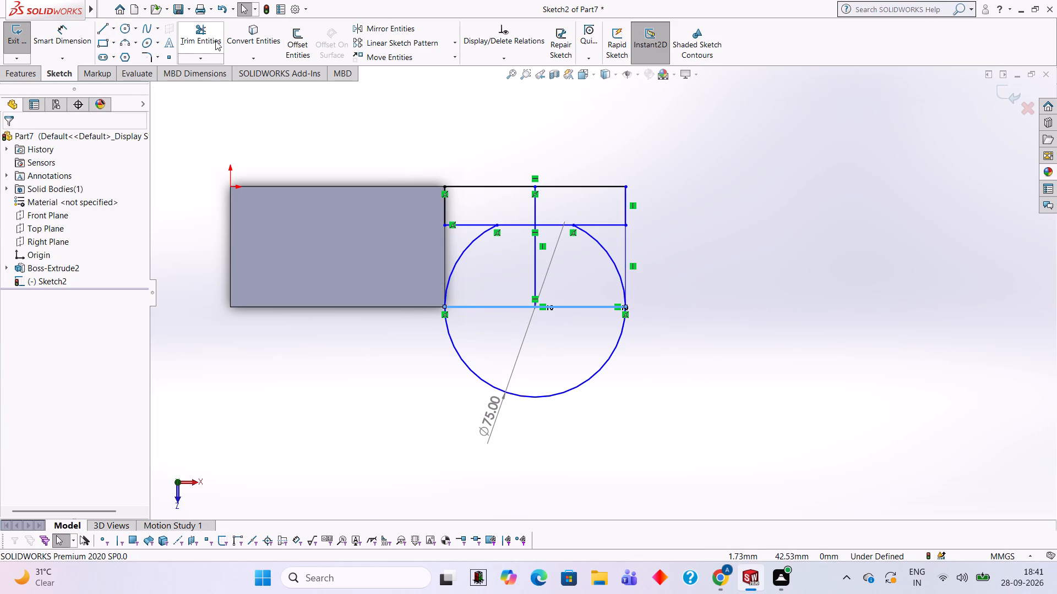
{"action": "left_click", "coordinate": [484, 230]}
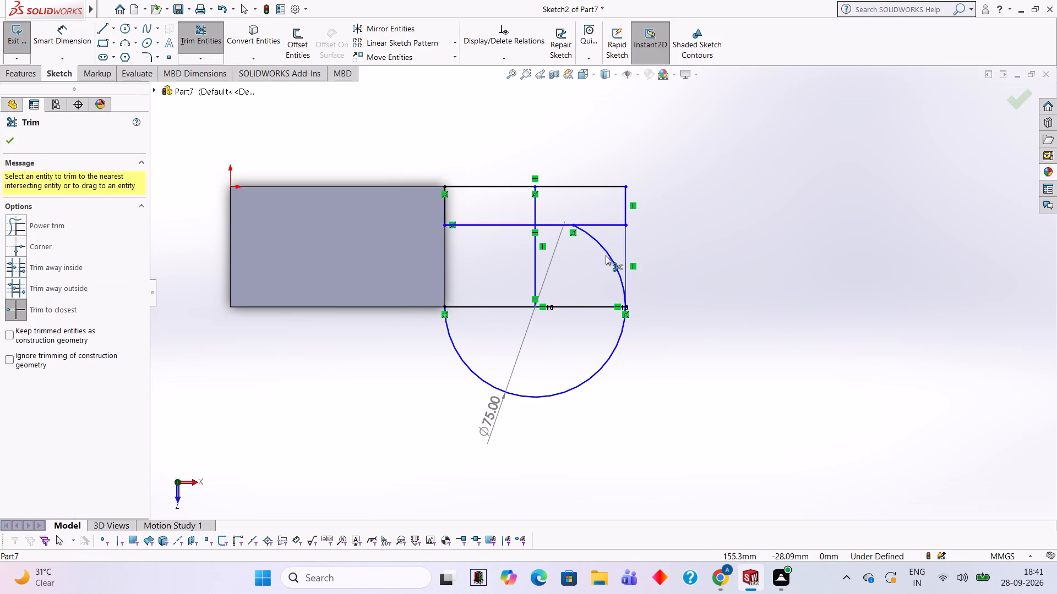
{"action": "left_click", "coordinate": [607, 255]}
{"action": "left_click", "coordinate": [536, 254]}
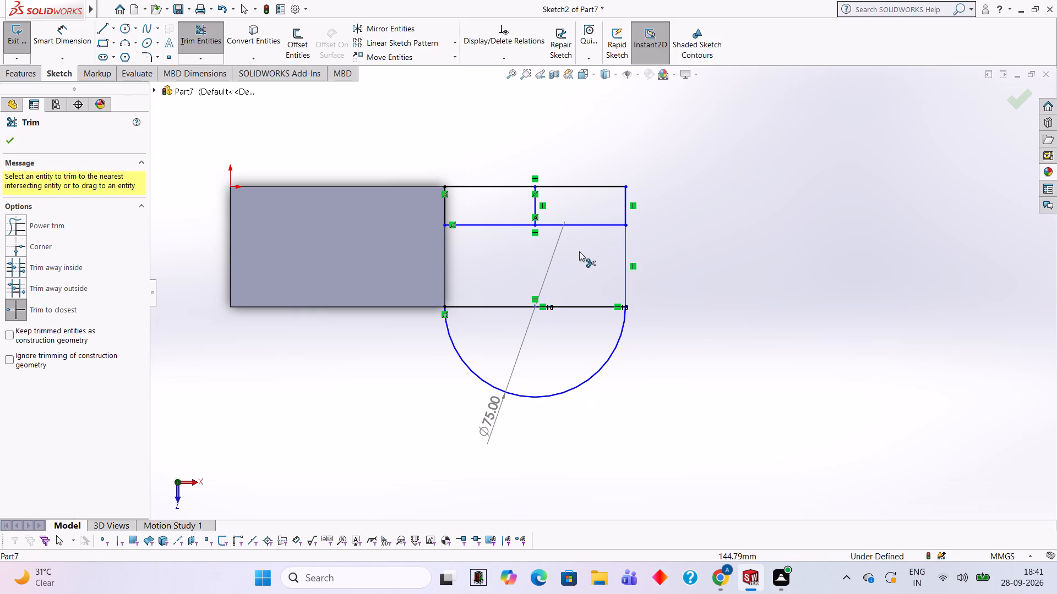
{"action": "left_click", "coordinate": [583, 309]}
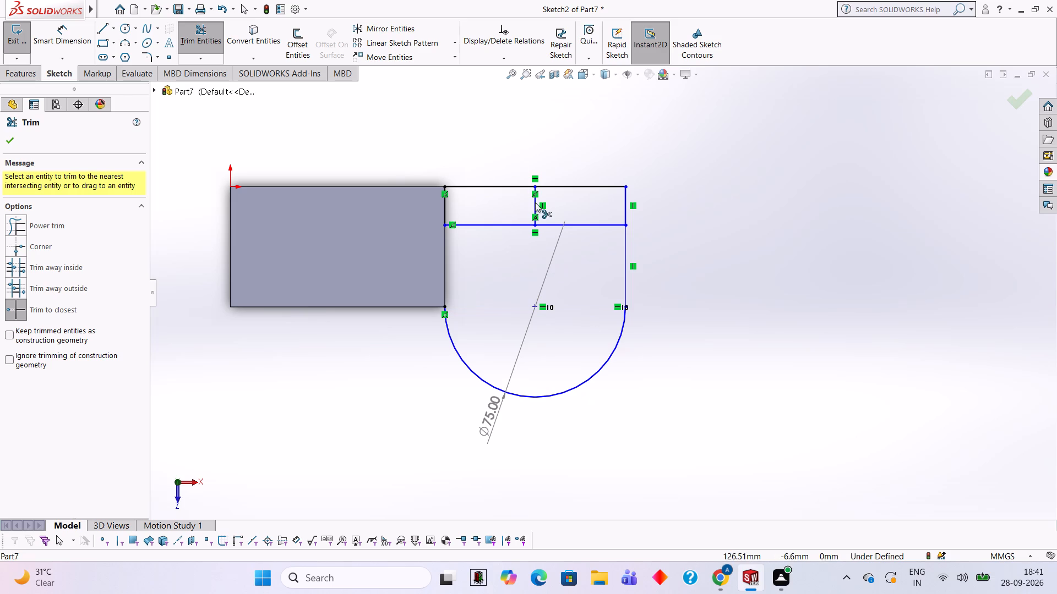
{"action": "left_click", "coordinate": [533, 204]}
{"action": "left_click", "coordinate": [552, 226]}
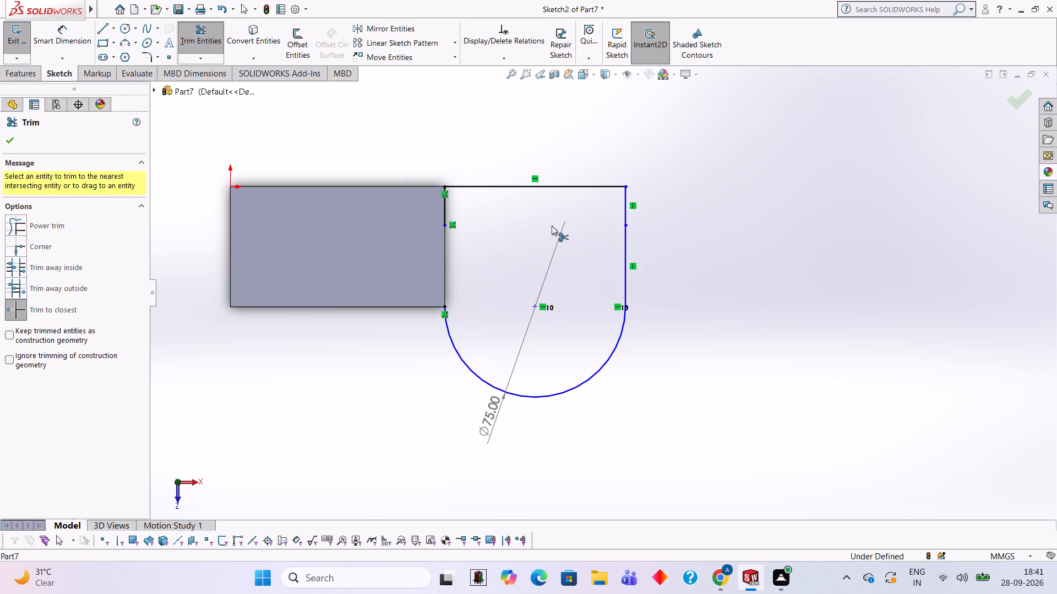
Close the profile with a line along the block's edge from the short side line's end to the arc's end.
{"action": "middle_click_drag", "start_coordinate": [661, 217], "coordinate": [667, 208]}
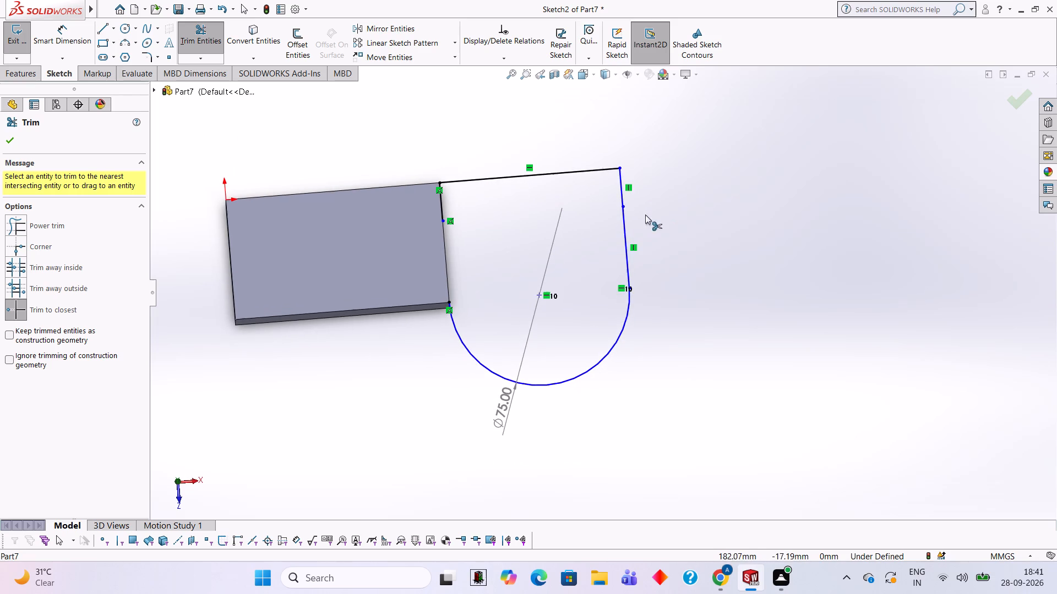
{"action": "scroll", "coordinate": [456, 238], "scroll_direction": "down", "scroll_amount": 2}
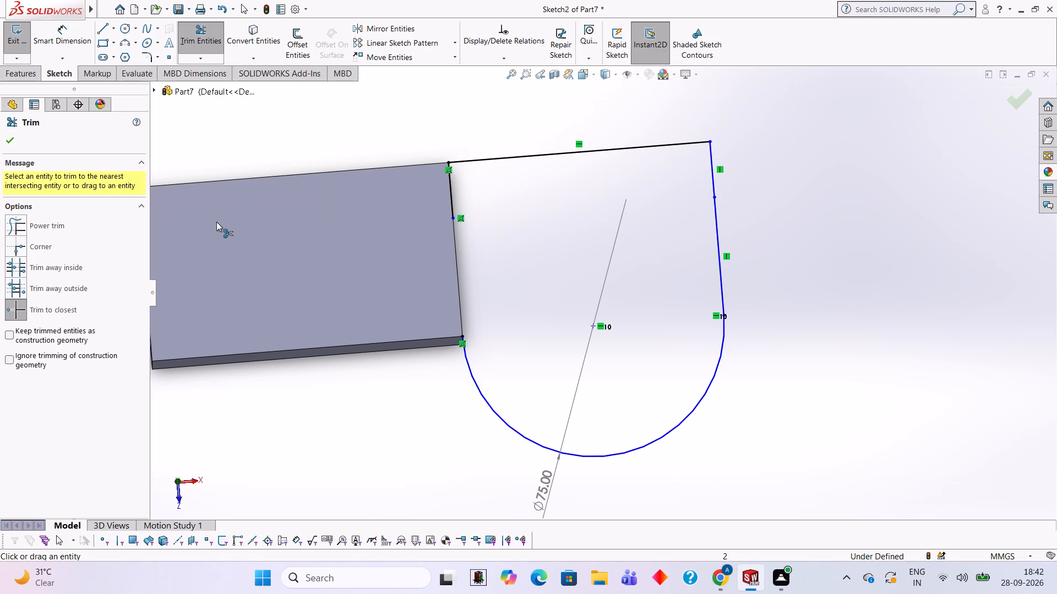
{"action": "left_click", "coordinate": [102, 35]}
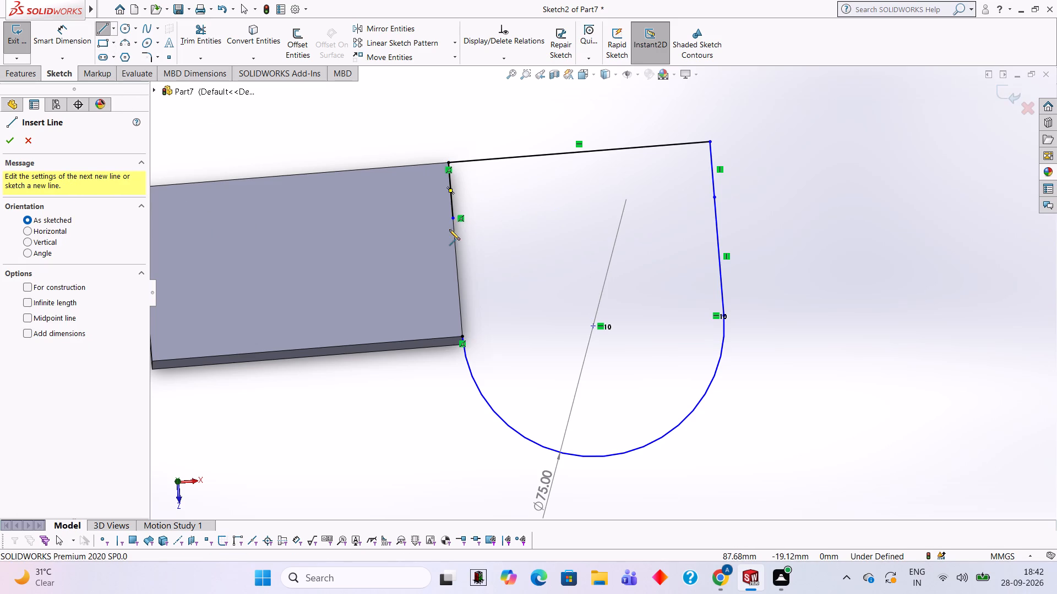
{"action": "left_click", "coordinate": [453, 217]}
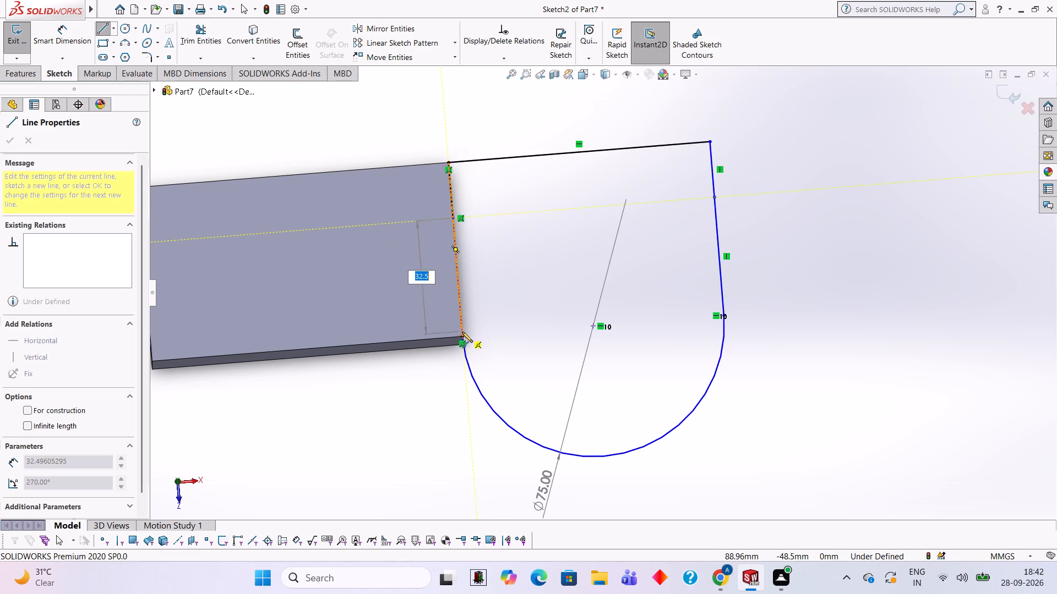
{"action": "left_click", "coordinate": [461, 334]}
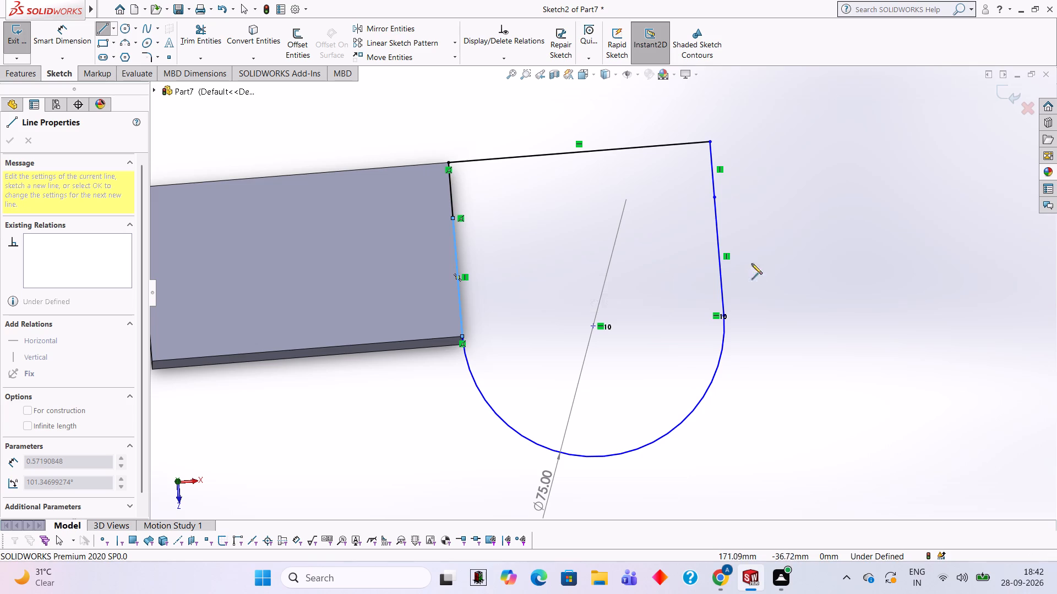
Extrude the U-shaped profile 44 mm downward in the reversed direction, merged with the base block.
{"action": "middle_click_drag", "start_coordinate": [839, 256], "coordinate": [824, 223]}
{"action": "scroll", "coordinate": [824, 223], "scroll_direction": "up", "scroll_amount": 1}
{"action": "middle_click_drag", "start_coordinate": [831, 257], "coordinate": [794, 202]}
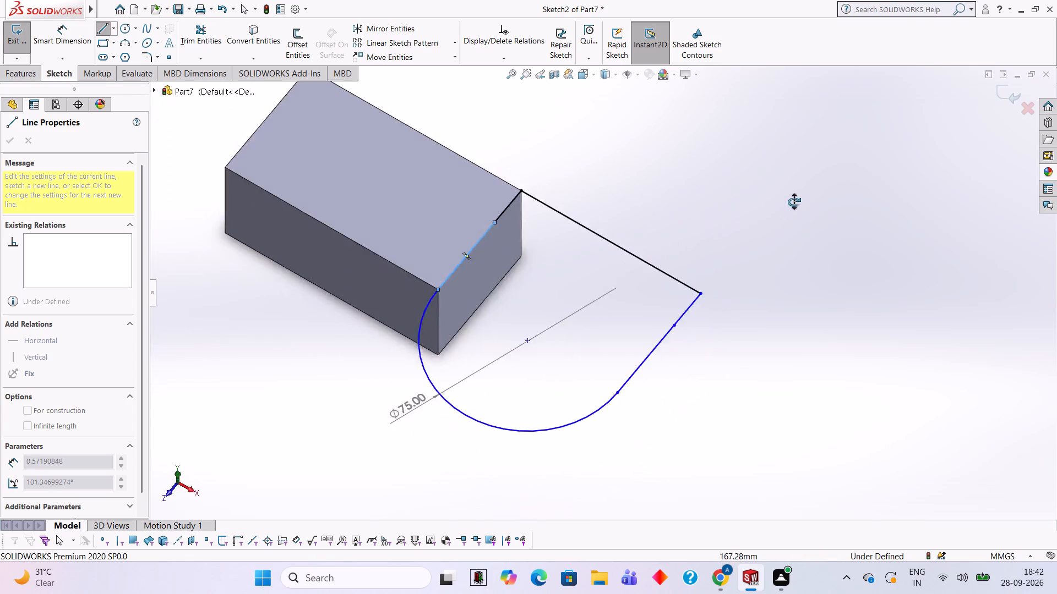
{"action": "middle_click_drag", "start_coordinate": [794, 202], "coordinate": [835, 174]}
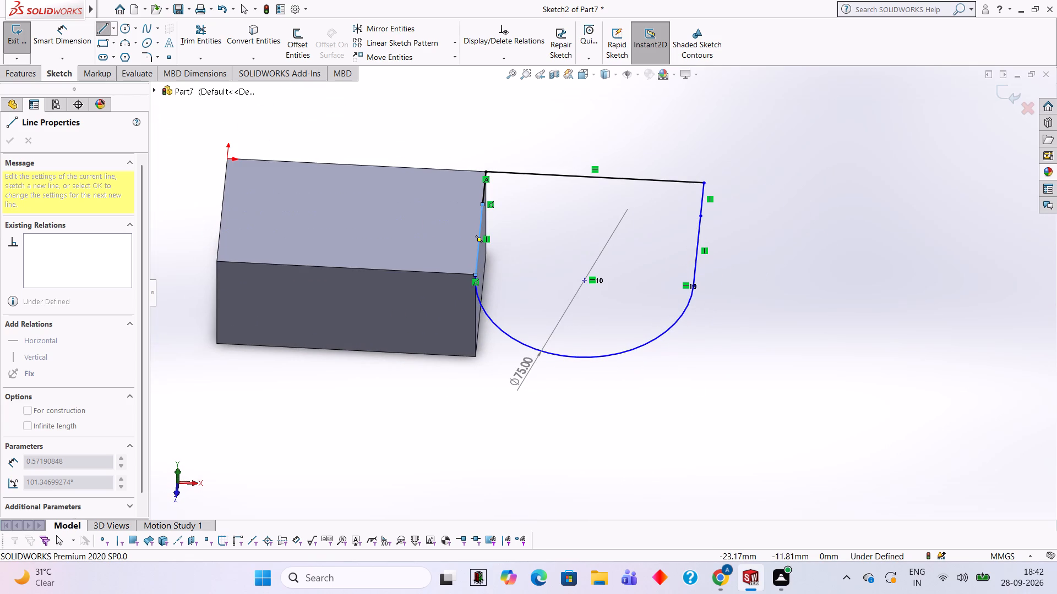
{"action": "left_click", "coordinate": [22, 79]}
{"action": "left_click", "coordinate": [31, 37]}
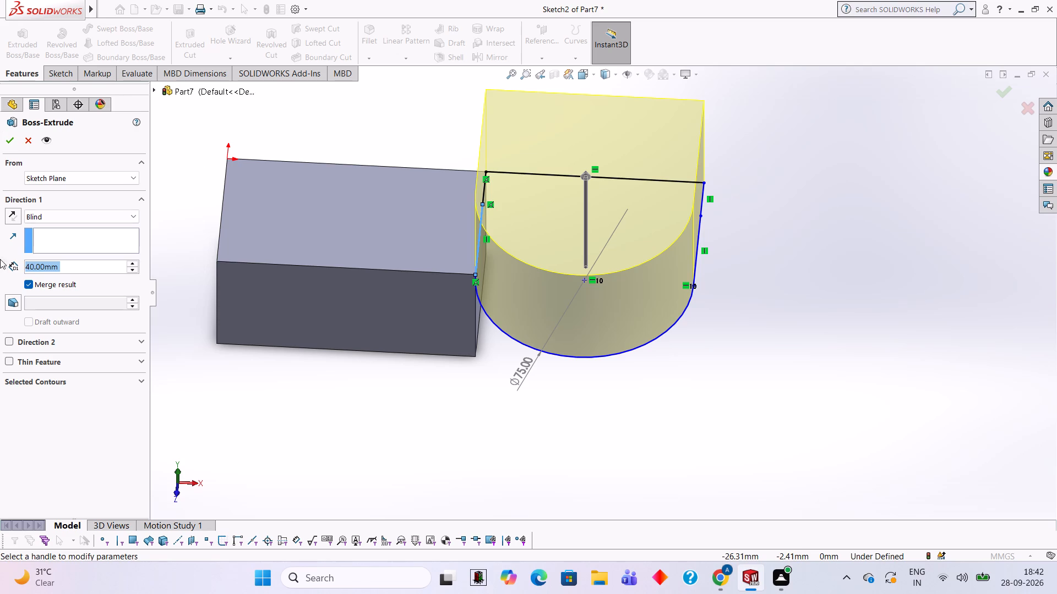
{"action": "left_click", "coordinate": [14, 218]}
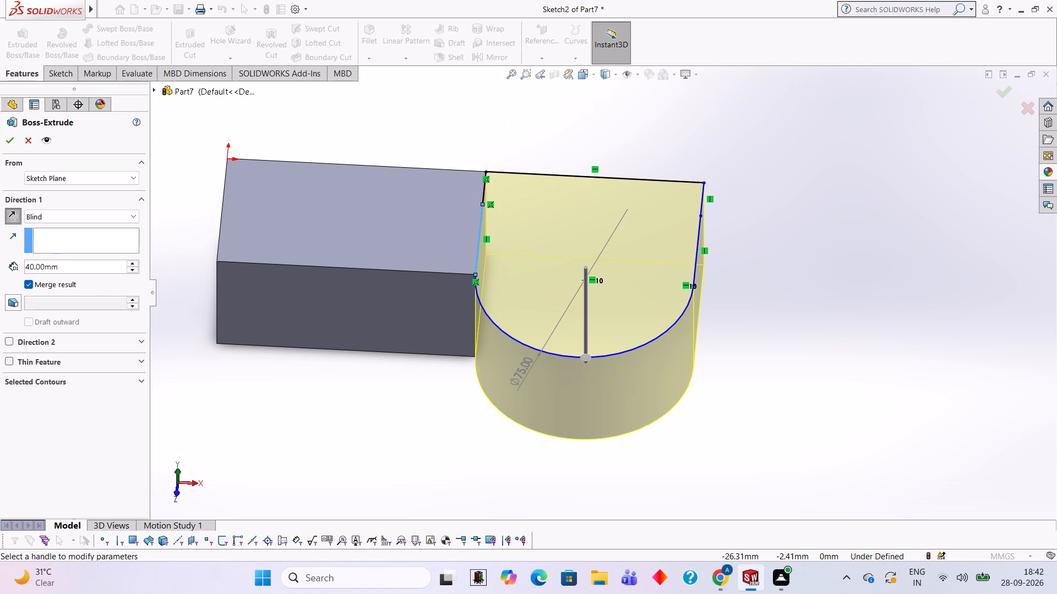
{"action": "left_click", "coordinate": [88, 272]}
{"action": "key", "text": "BackSpace"}
{"action": "key", "text": "BackSpace"}
{"action": "key", "text": "BackSpace"}
{"action": "key", "text": "BackSpace"}
{"action": "key", "text": "BackSpace"}
{"action": "key", "text": "BackSpace"}
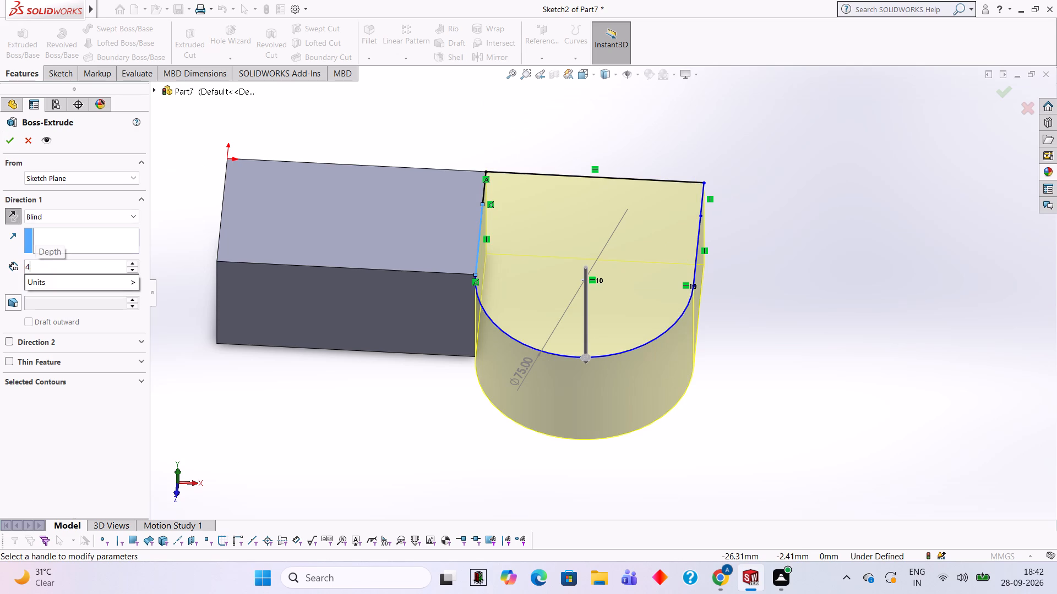
{"action": "key", "text": "BackSpace"}
{"action": "type", "text": "44"}
{"action": "key", "text": "Return"}
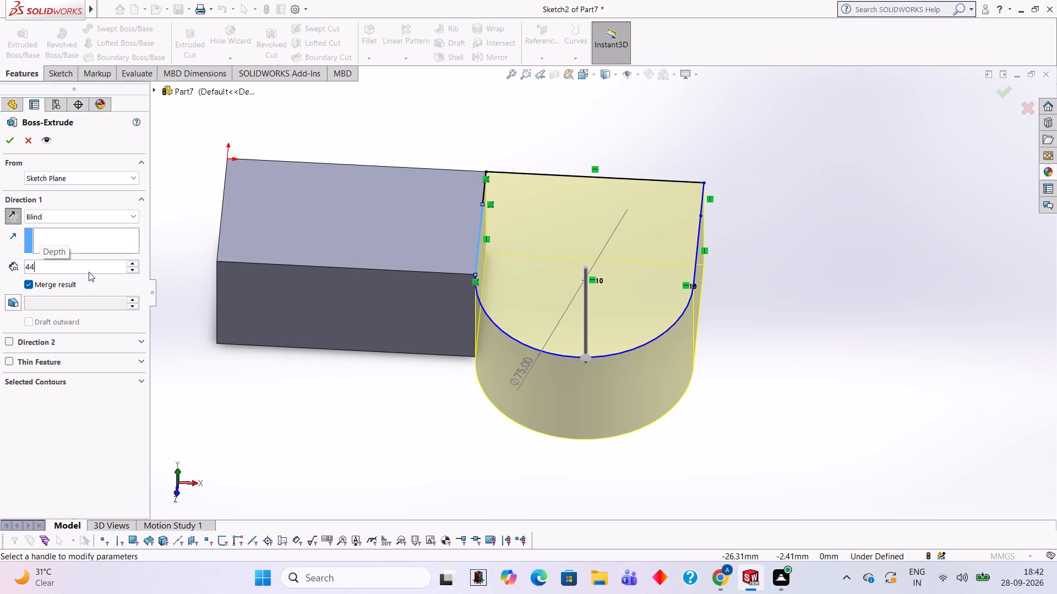
{"action": "left_click", "coordinate": [14, 144]}
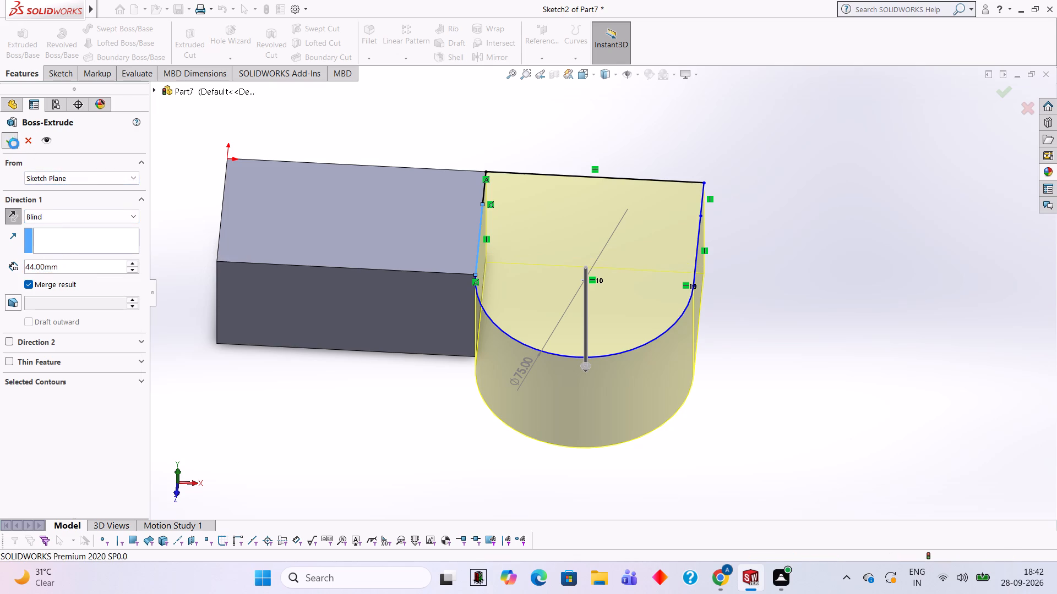
{"action": "left_click", "coordinate": [355, 402]}
Start a sketch on the part's top face and draw a closed 75 by 50 mm outline of lines between the extension's rear edge and arc ends.
{"action": "middle_click_drag", "start_coordinate": [466, 408], "coordinate": [484, 315]}
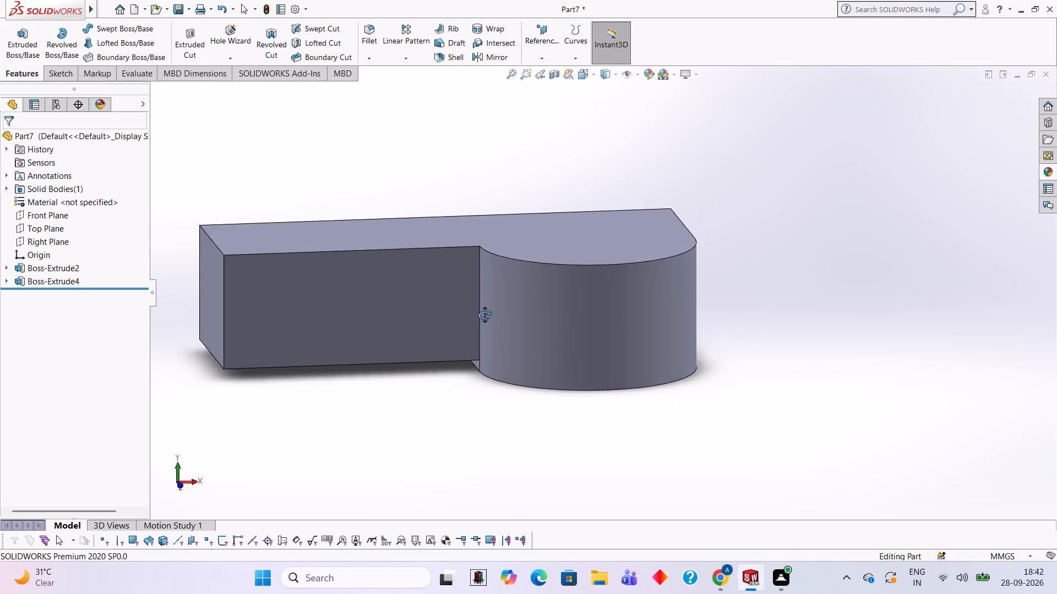
{"action": "middle_click_drag", "start_coordinate": [484, 315], "coordinate": [702, 301]}
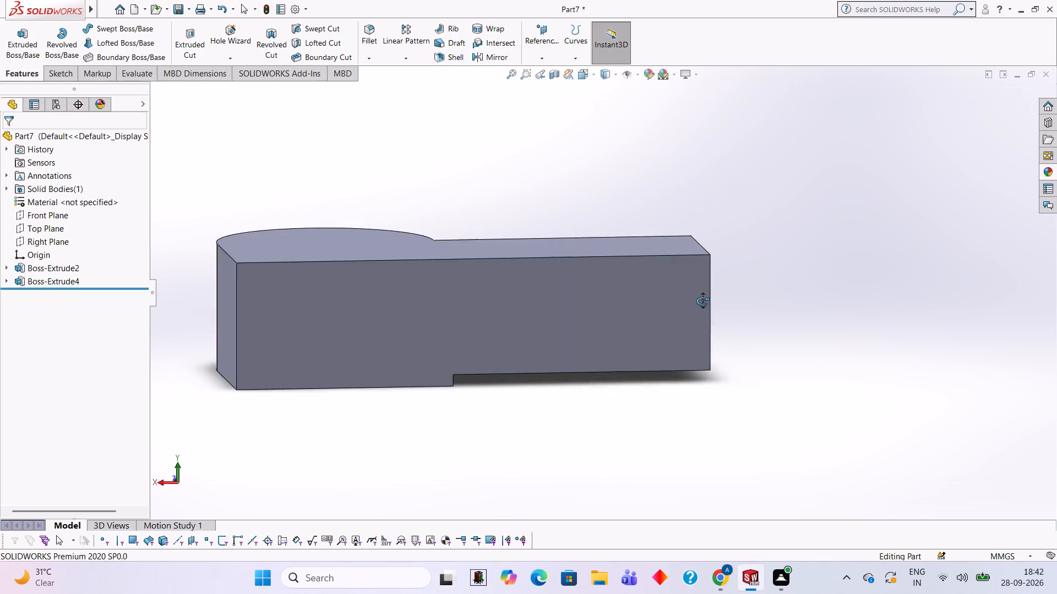
{"action": "middle_click_drag", "start_coordinate": [702, 301], "coordinate": [473, 401]}
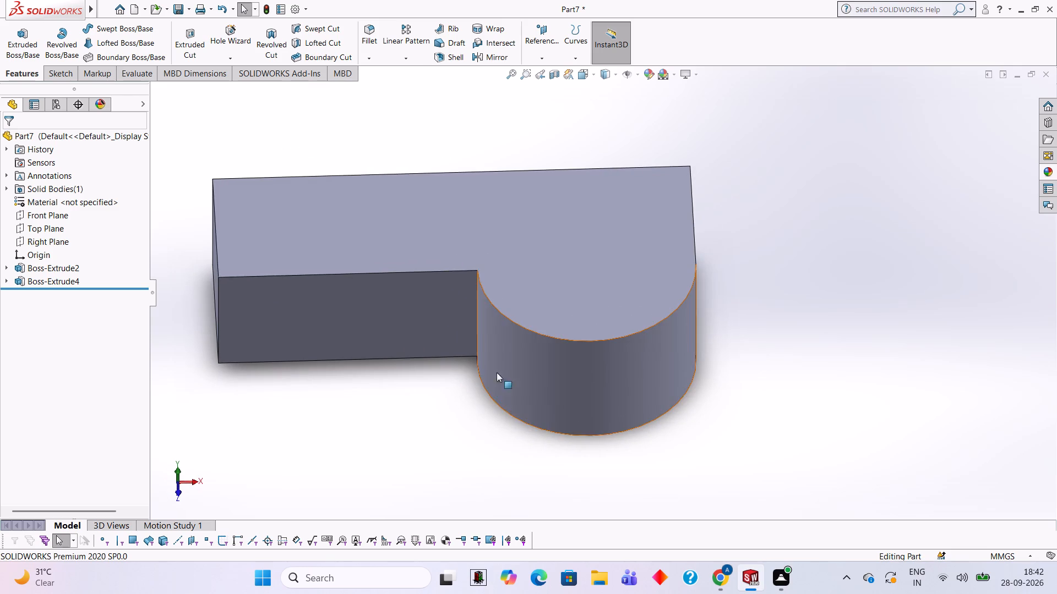
{"action": "left_click", "coordinate": [547, 248]}
{"action": "left_click", "coordinate": [595, 216]}
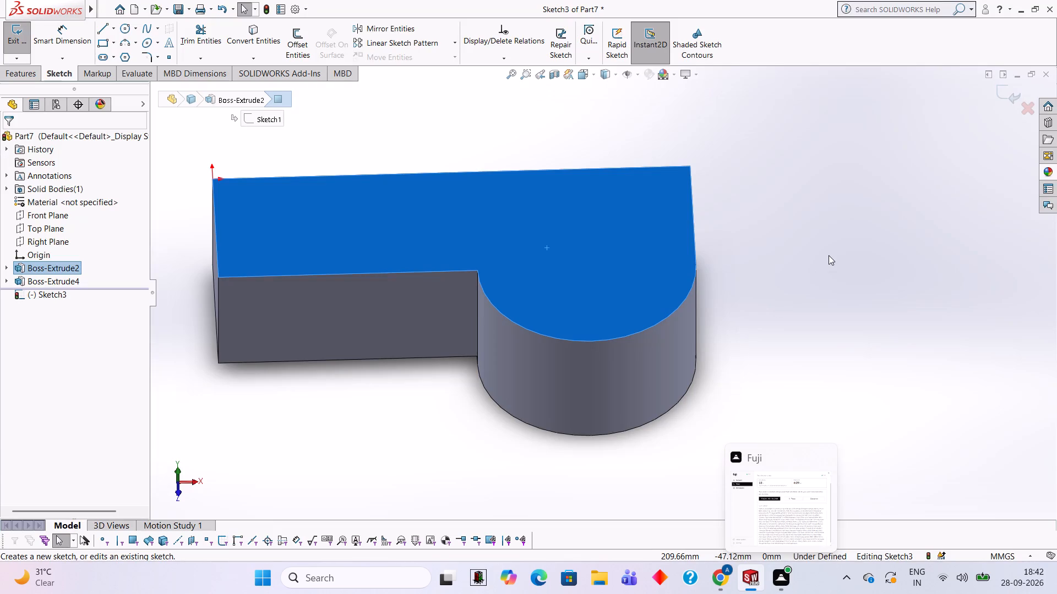
{"action": "key", "text": "ctrl+8"}
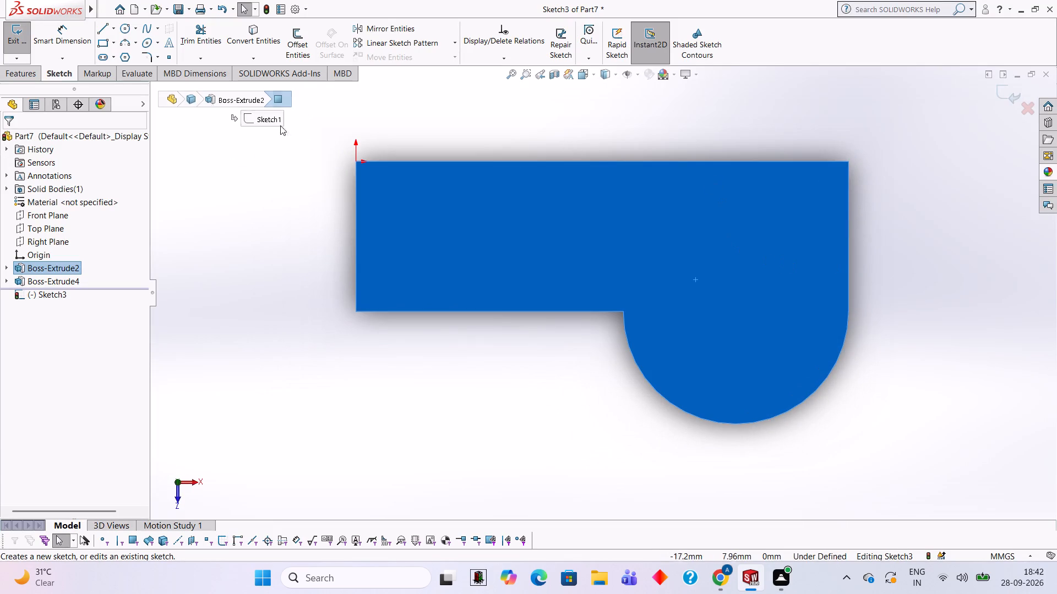
{"action": "left_click", "coordinate": [102, 26]}
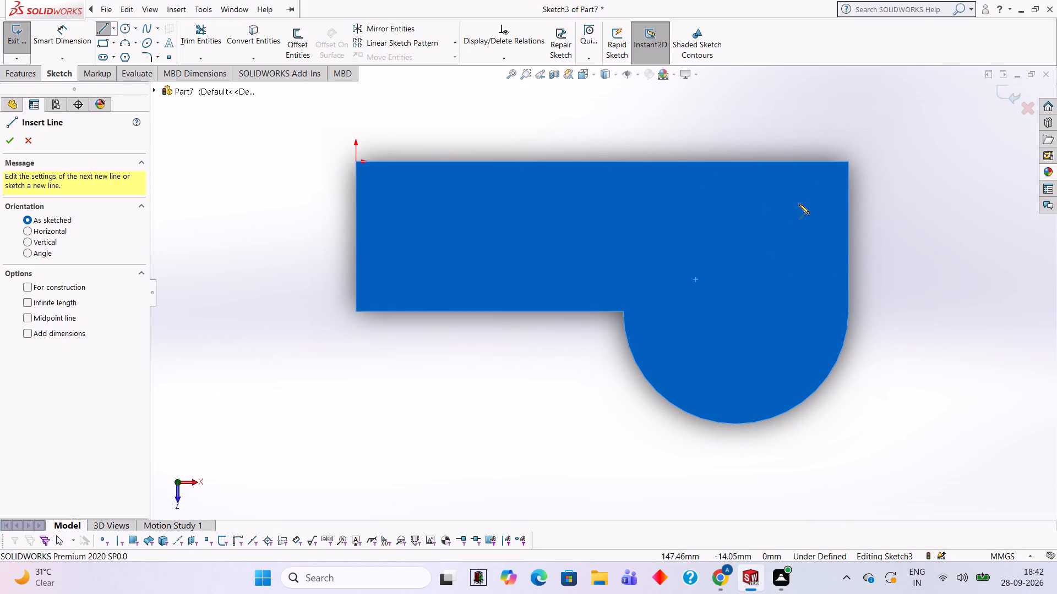
{"action": "left_click", "coordinate": [848, 163]}
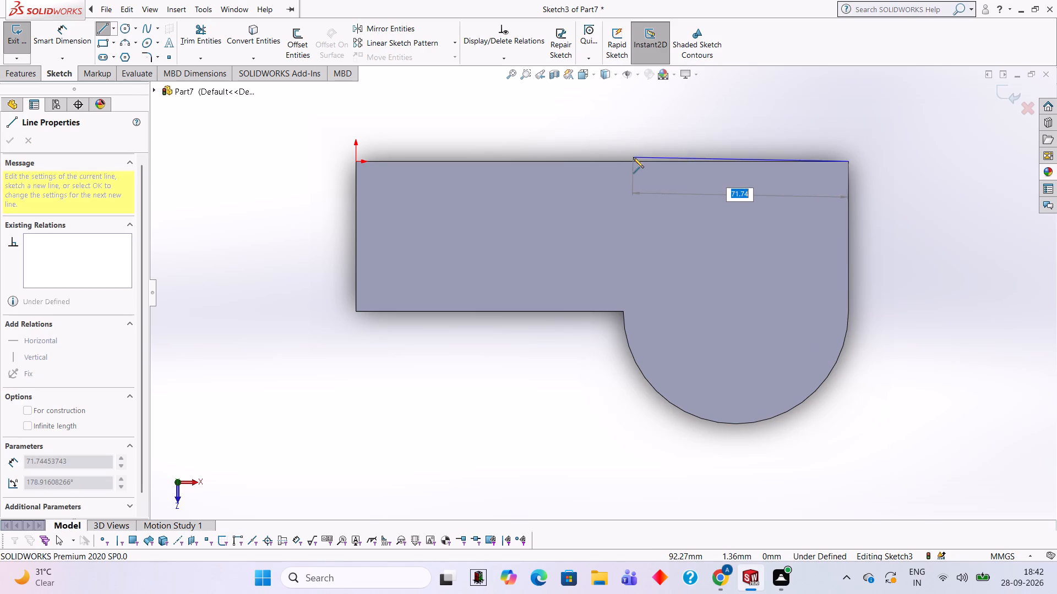
{"action": "left_click", "coordinate": [848, 311]}
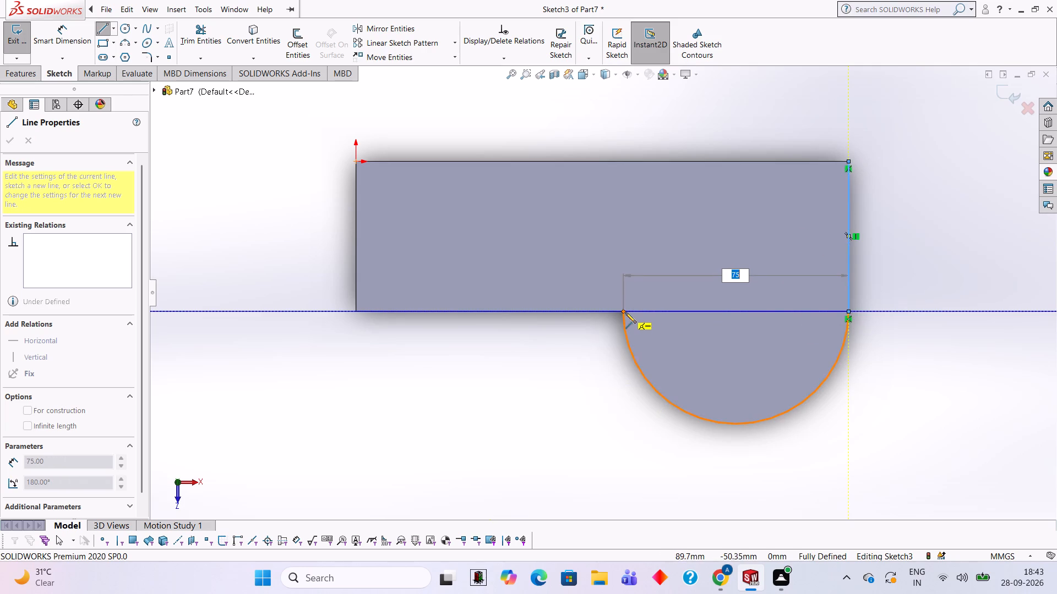
{"action": "left_click", "coordinate": [622, 311]}
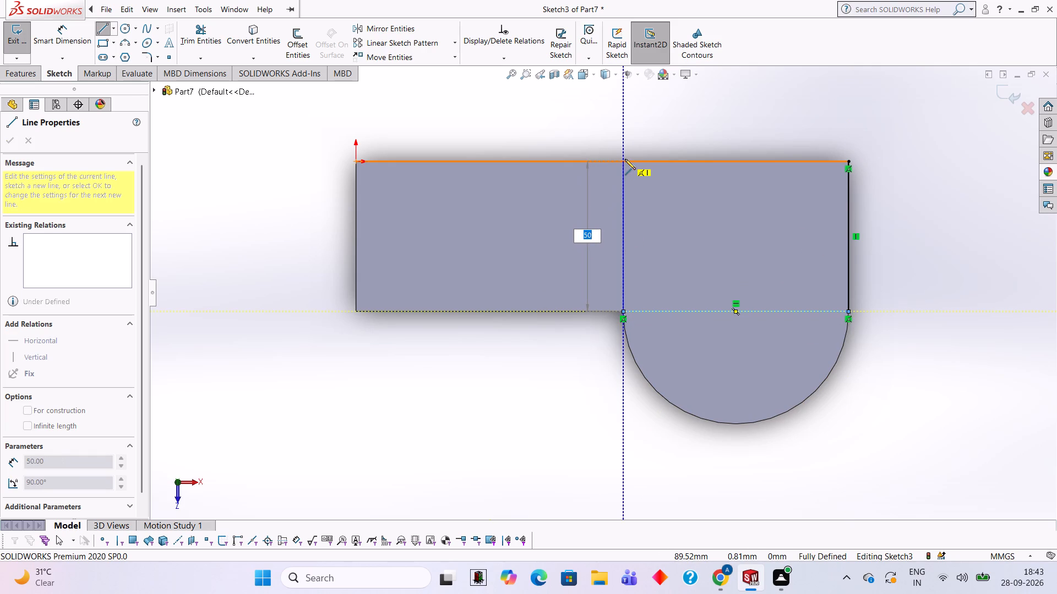
{"action": "left_click", "coordinate": [625, 159]}
{"action": "left_click", "coordinate": [847, 159]}
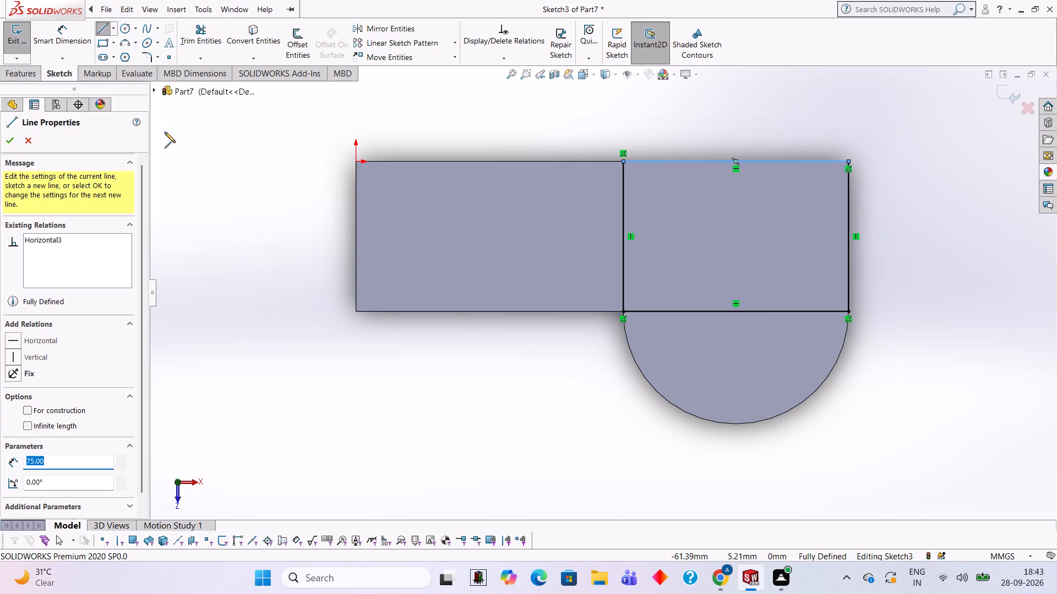
Draw a 75 mm diameter circle centred on the midpoint of the outline's front line, matching the extension's rounded edge.
{"action": "left_click", "coordinate": [121, 27]}
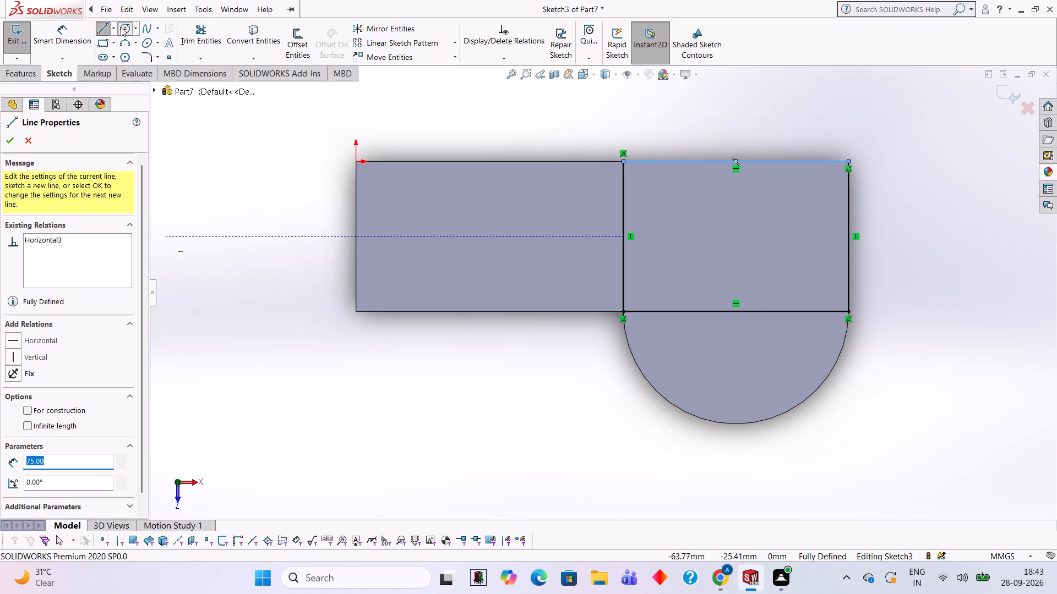
{"action": "left_click", "coordinate": [735, 311]}
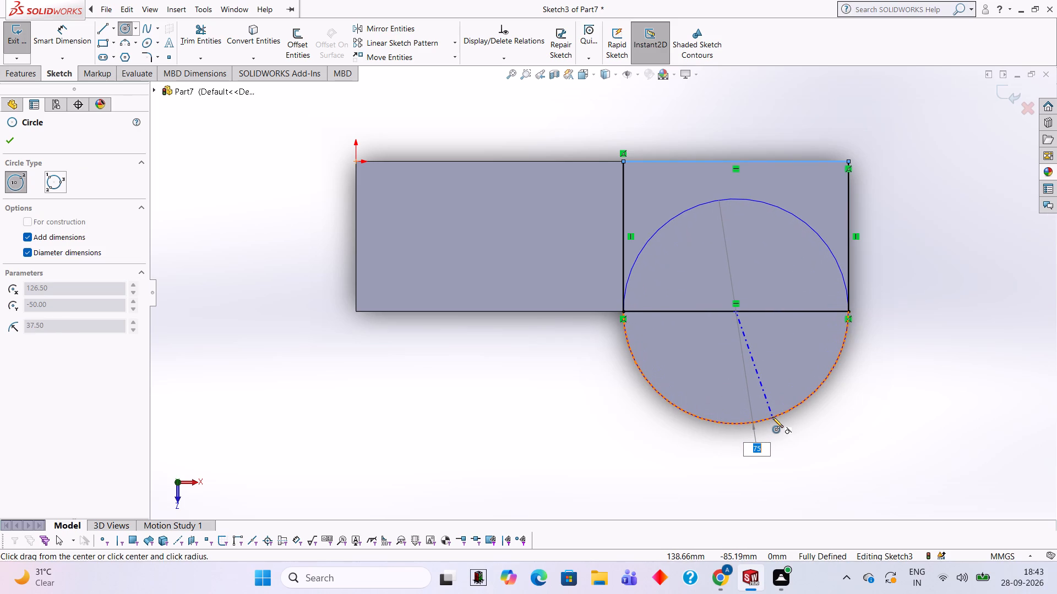
{"action": "left_click", "coordinate": [772, 417]}
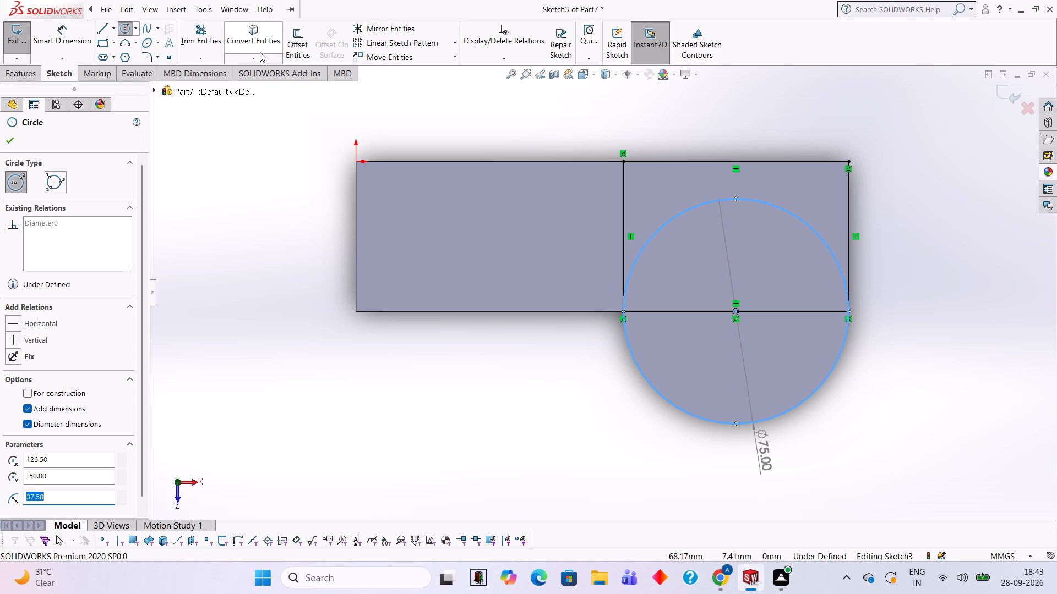
Trim the circle's upper arc and the 75 mm line between the arc's ends, leaving a closed U-shaped profile.
{"action": "left_click", "coordinate": [210, 45]}
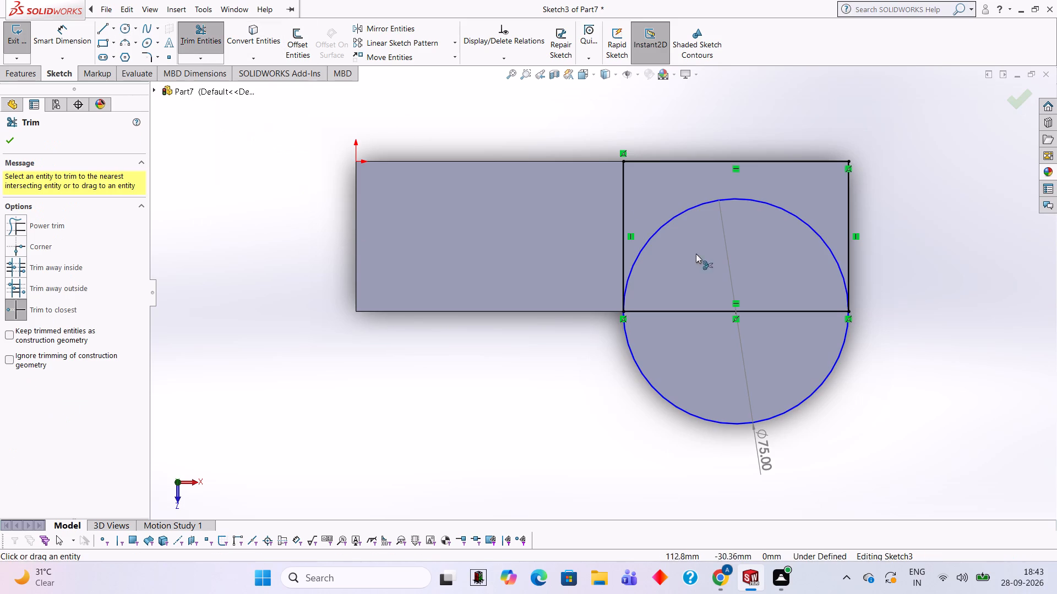
{"action": "left_click", "coordinate": [664, 222]}
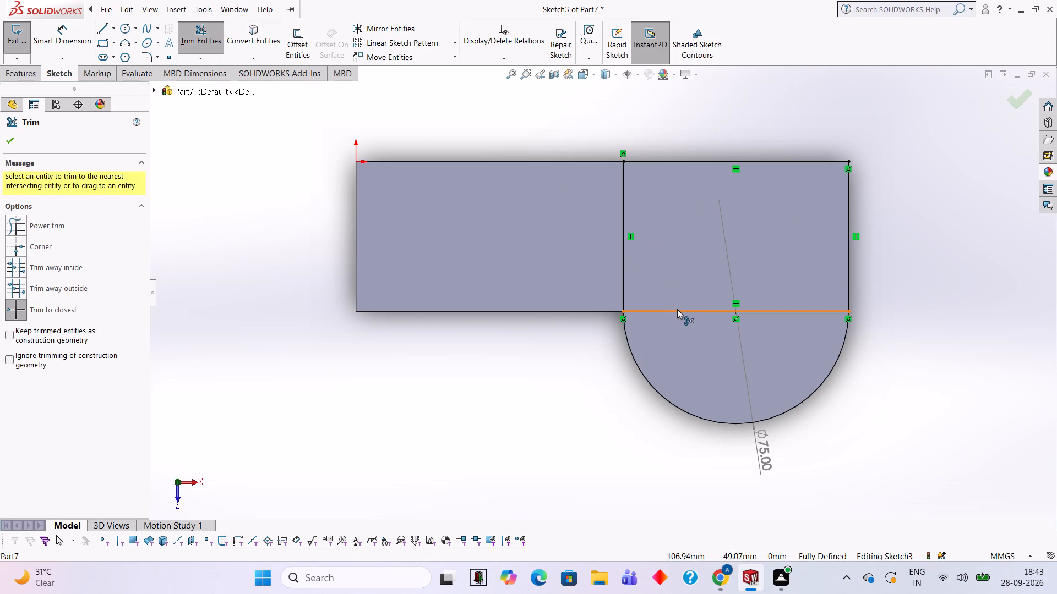
{"action": "left_click", "coordinate": [677, 309]}
{"action": "left_click", "coordinate": [565, 301]}
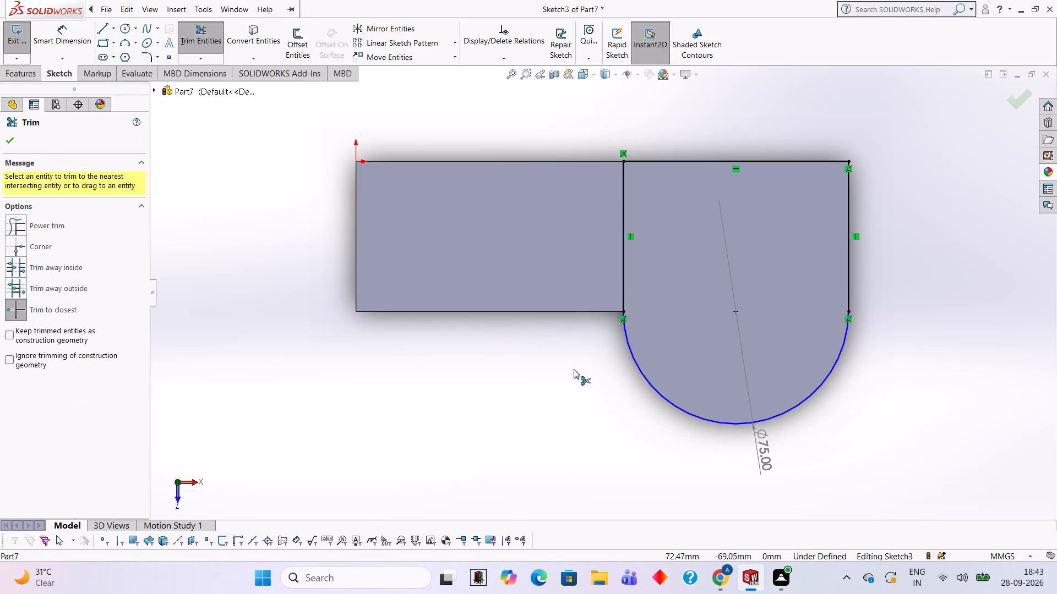
Extrude the U-shaped profile on the top face 44 mm upward, merged with the existing body.
{"action": "middle_click_drag", "start_coordinate": [576, 371], "coordinate": [558, 263]}
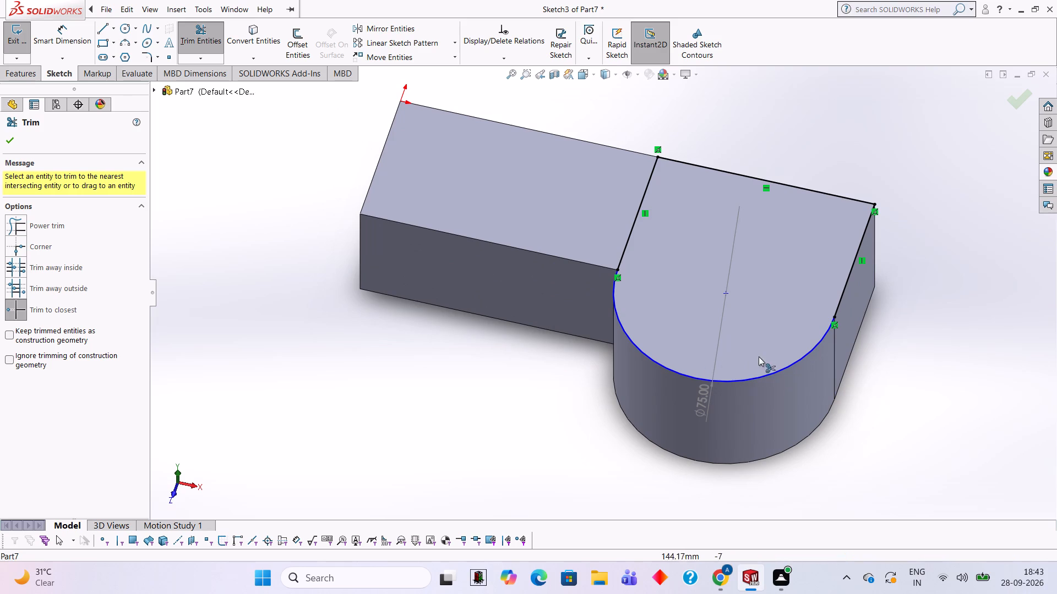
{"action": "middle_click_drag", "start_coordinate": [794, 430], "coordinate": [815, 302]}
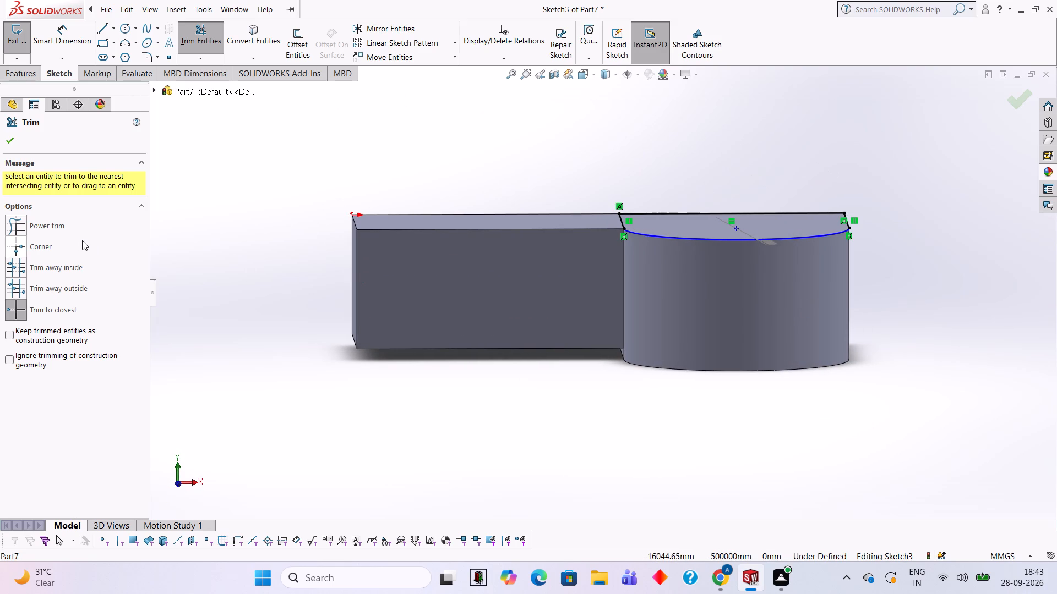
{"action": "left_click", "coordinate": [31, 70]}
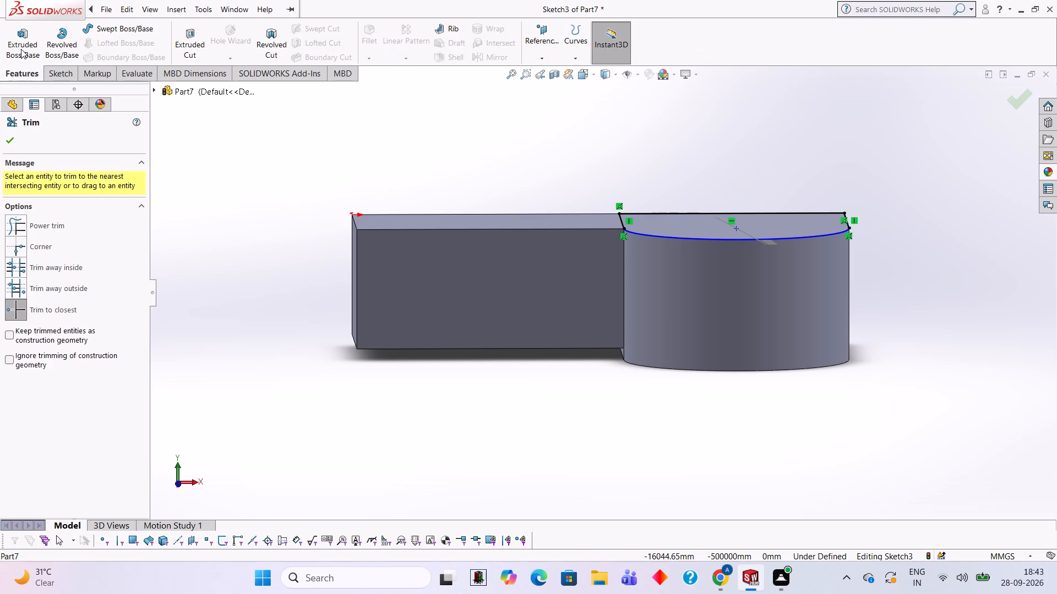
{"action": "left_click", "coordinate": [21, 49]}
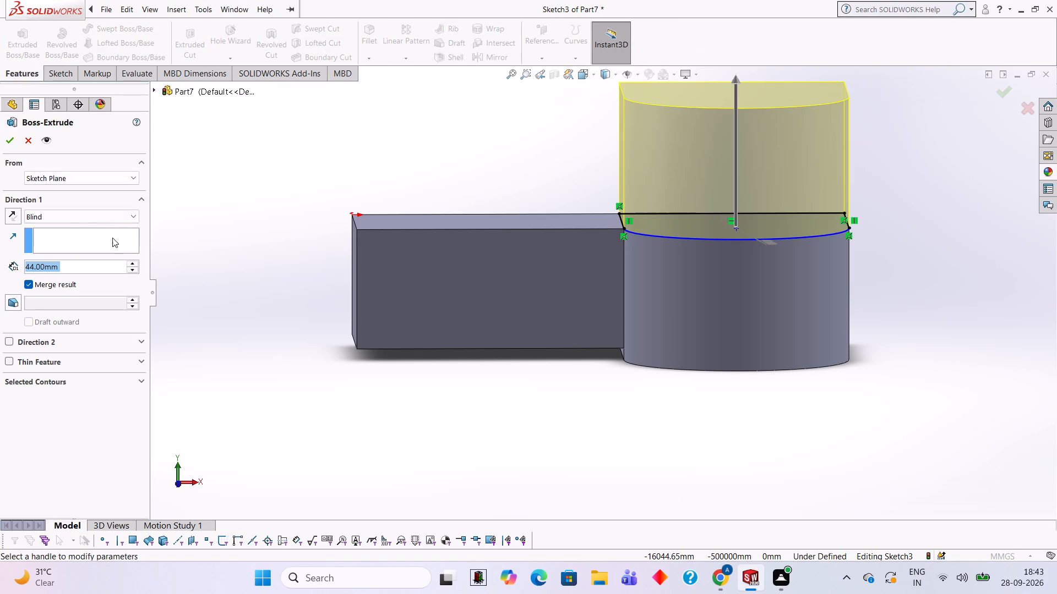
{"action": "left_click", "coordinate": [6, 141]}
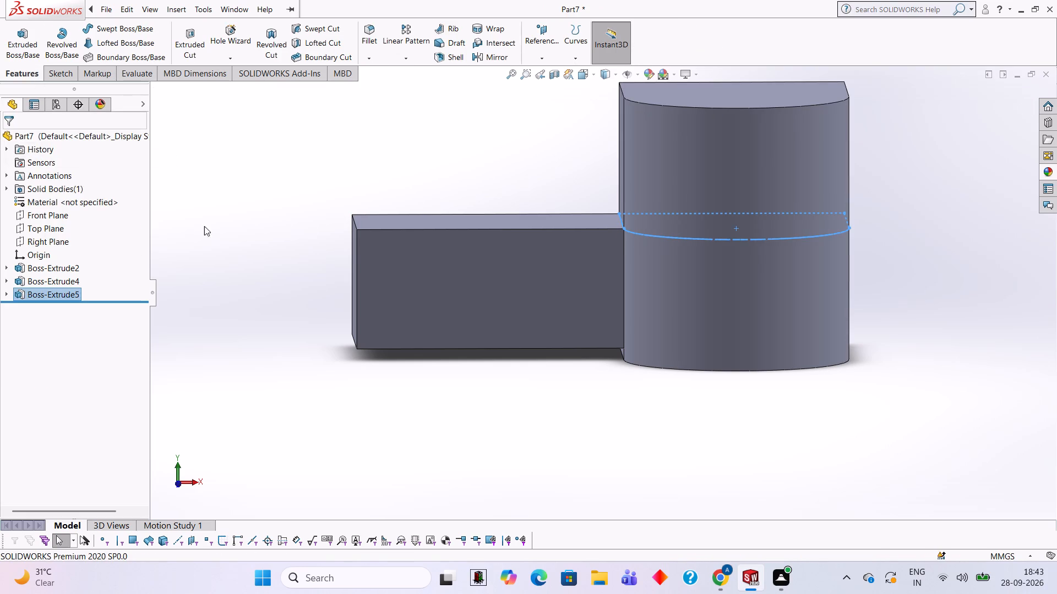
{"action": "left_click", "coordinate": [210, 227]}
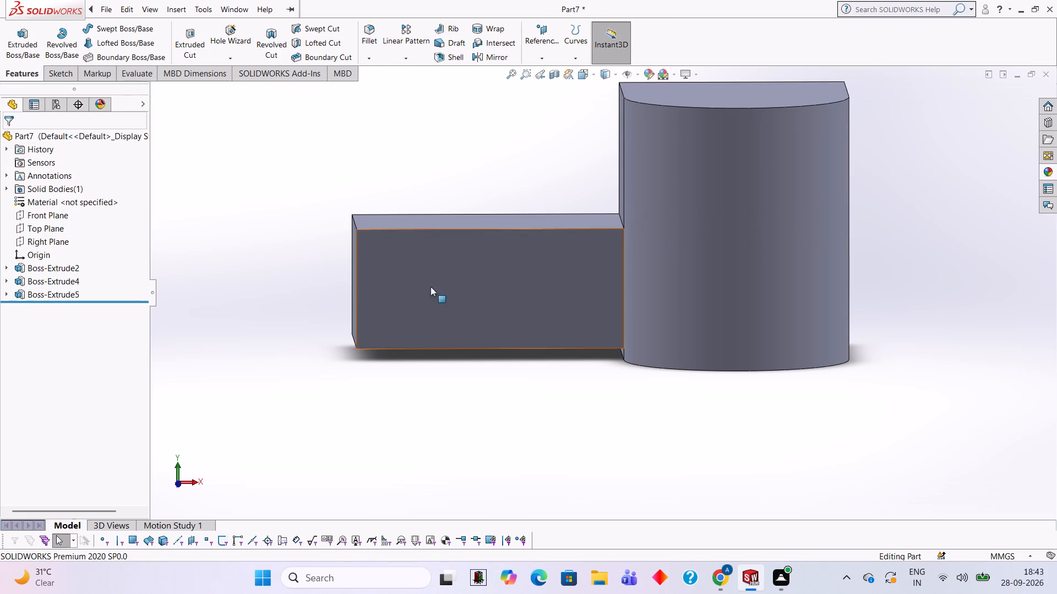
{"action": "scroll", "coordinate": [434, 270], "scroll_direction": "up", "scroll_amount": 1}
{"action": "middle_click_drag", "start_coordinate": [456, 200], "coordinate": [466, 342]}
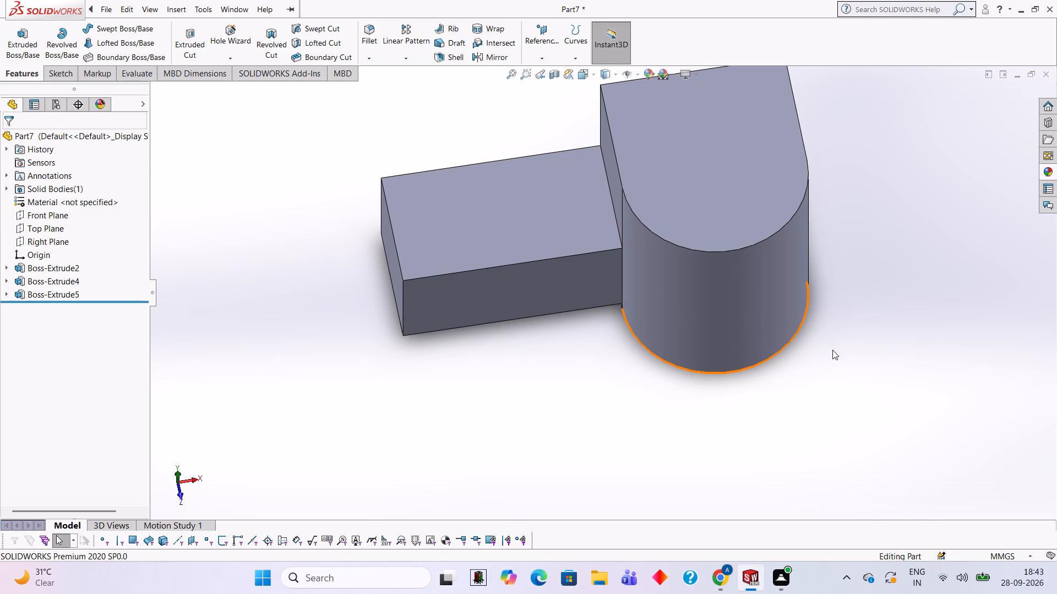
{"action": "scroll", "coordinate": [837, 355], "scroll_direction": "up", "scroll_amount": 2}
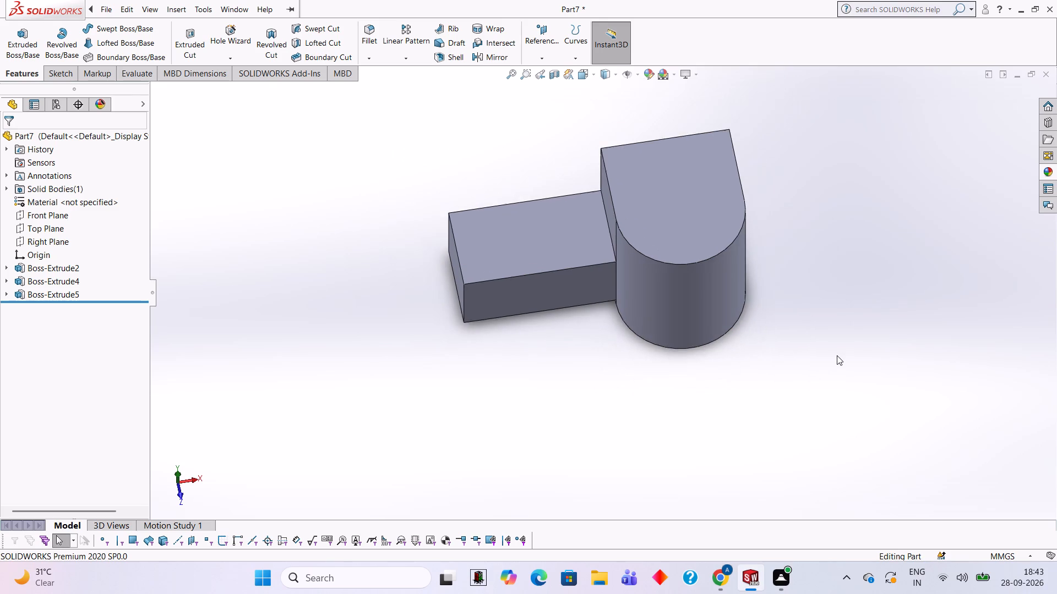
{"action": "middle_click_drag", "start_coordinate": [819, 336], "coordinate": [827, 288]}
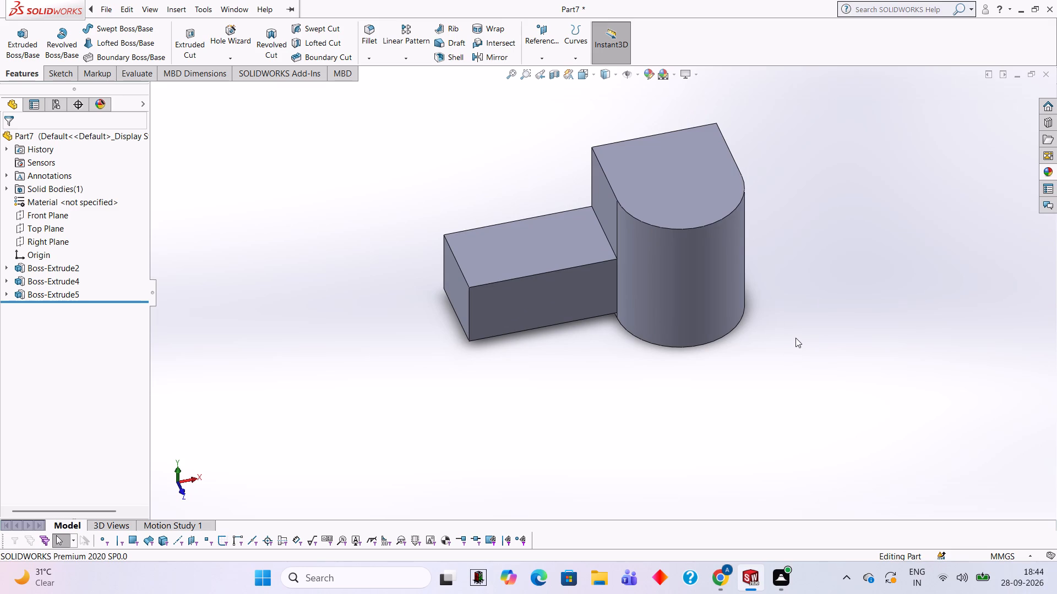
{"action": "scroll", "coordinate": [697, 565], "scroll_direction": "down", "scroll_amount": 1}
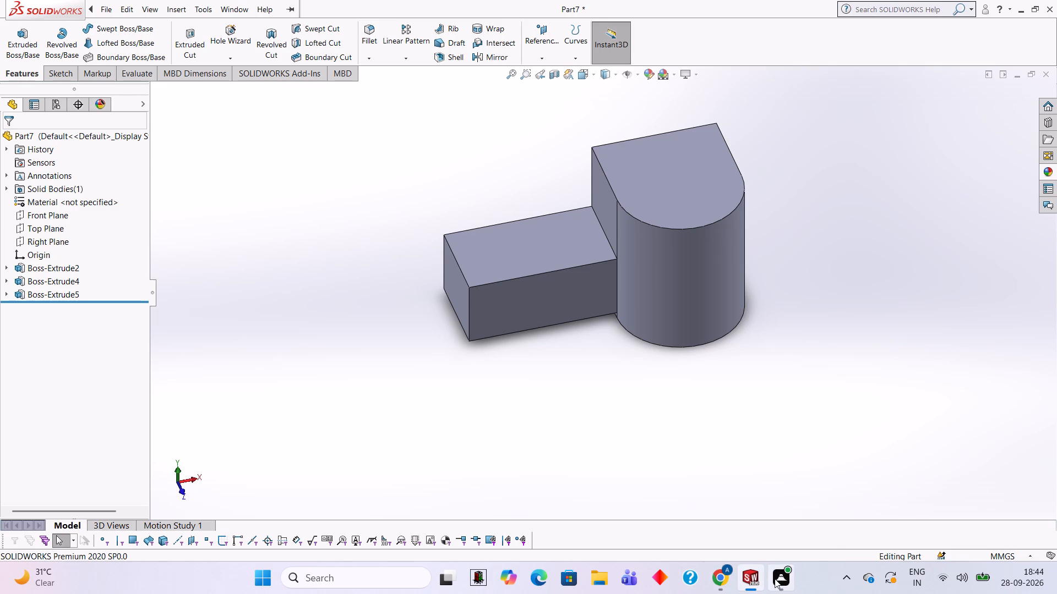
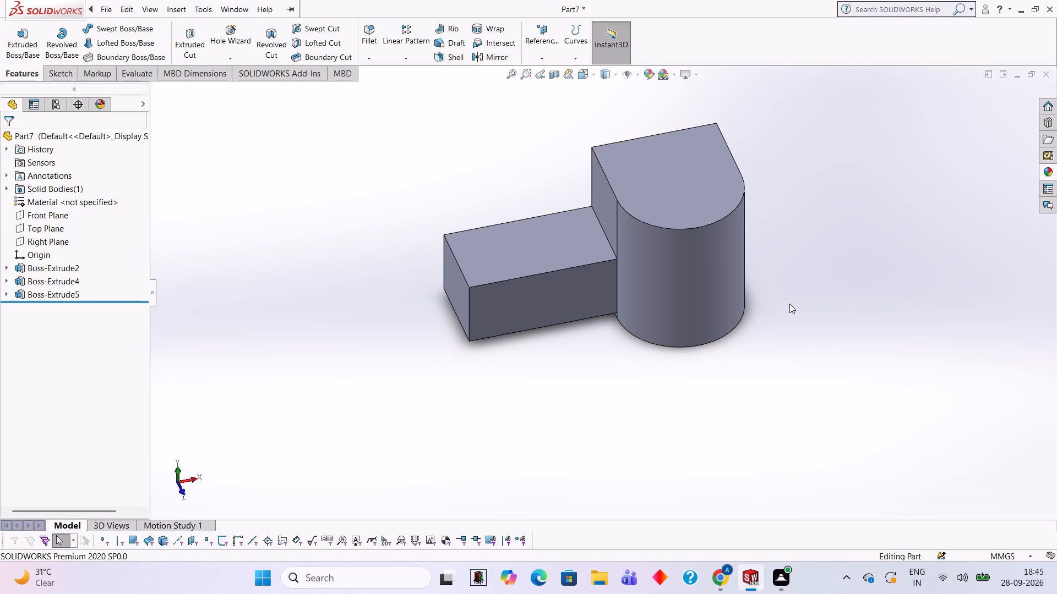
Start a sketch on the part's flat rear face and draw a closed triangle 44 mm high and 89 mm long along the block's top edge.
{"action": "scroll", "coordinate": [791, 304], "scroll_direction": "up", "scroll_amount": 1}
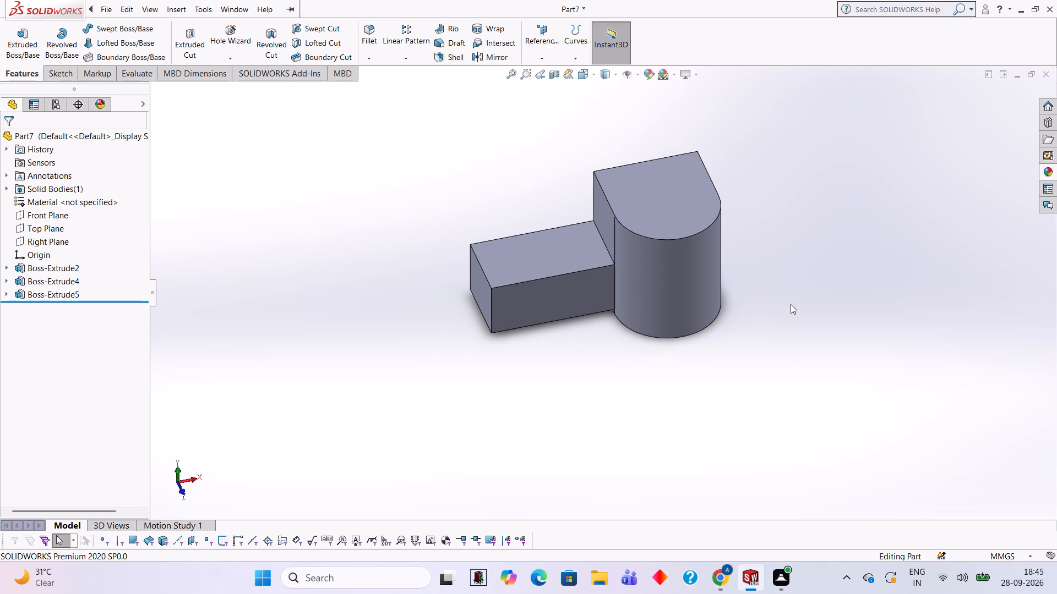
{"action": "middle_click_drag", "start_coordinate": [791, 304], "coordinate": [825, 299]}
{"action": "scroll", "coordinate": [644, 340], "scroll_direction": "down", "scroll_amount": 1}
{"action": "middle_click_drag", "start_coordinate": [649, 343], "coordinate": [911, 325]}
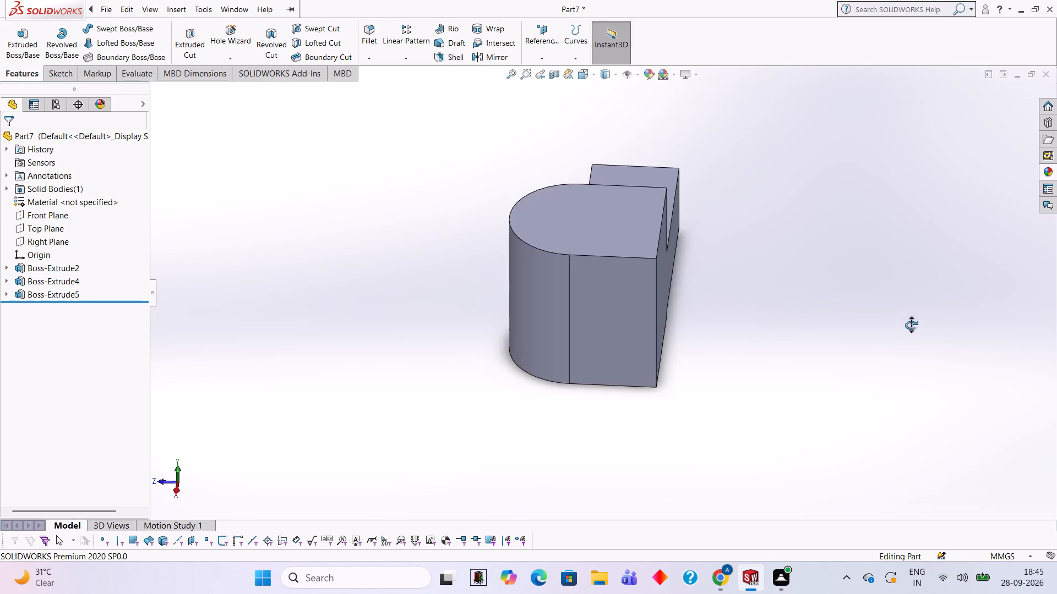
{"action": "middle_click_drag", "start_coordinate": [911, 325], "coordinate": [826, 261]}
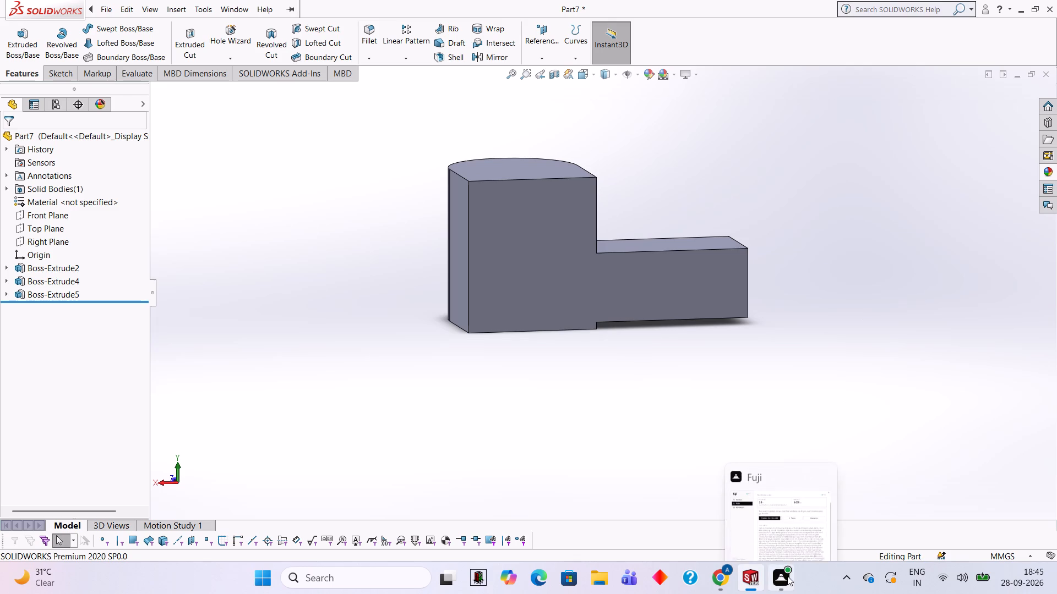
{"action": "left_click", "coordinate": [547, 280]}
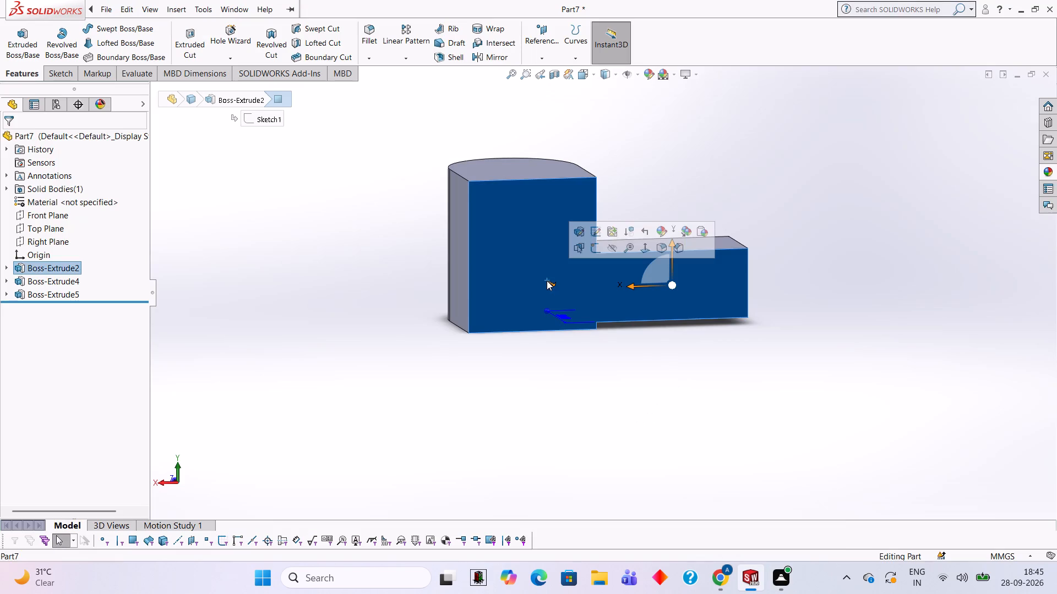
{"action": "left_click", "coordinate": [597, 246]}
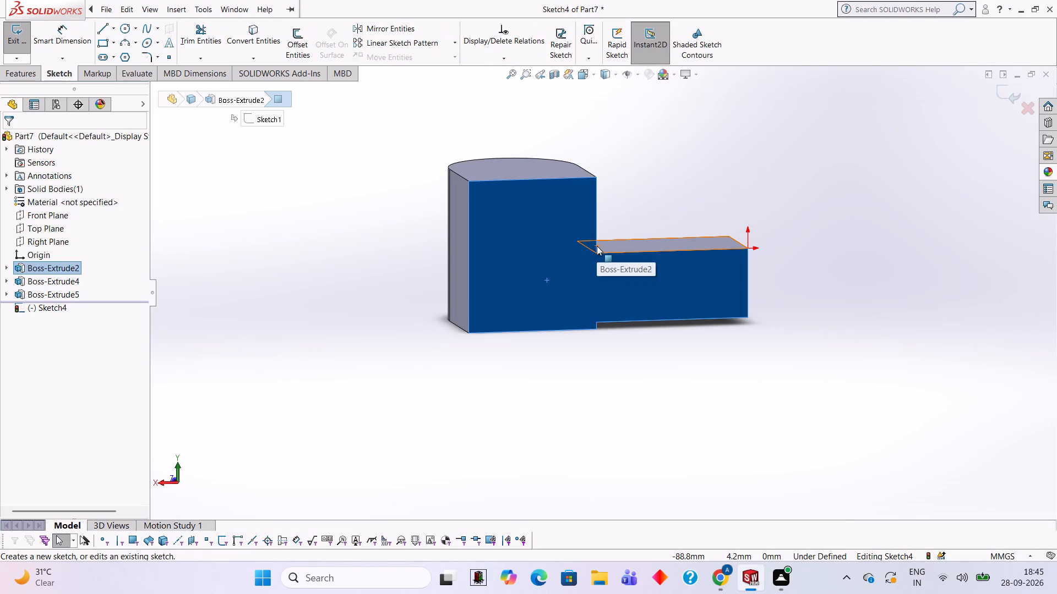
{"action": "key", "text": "ctrl+8"}
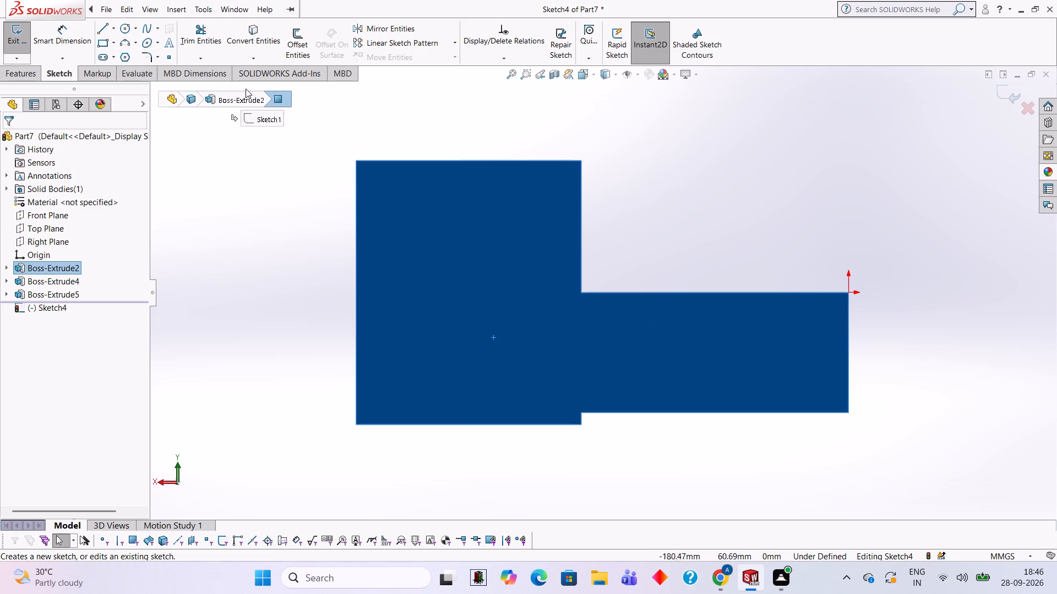
{"action": "left_click", "coordinate": [295, 115]}
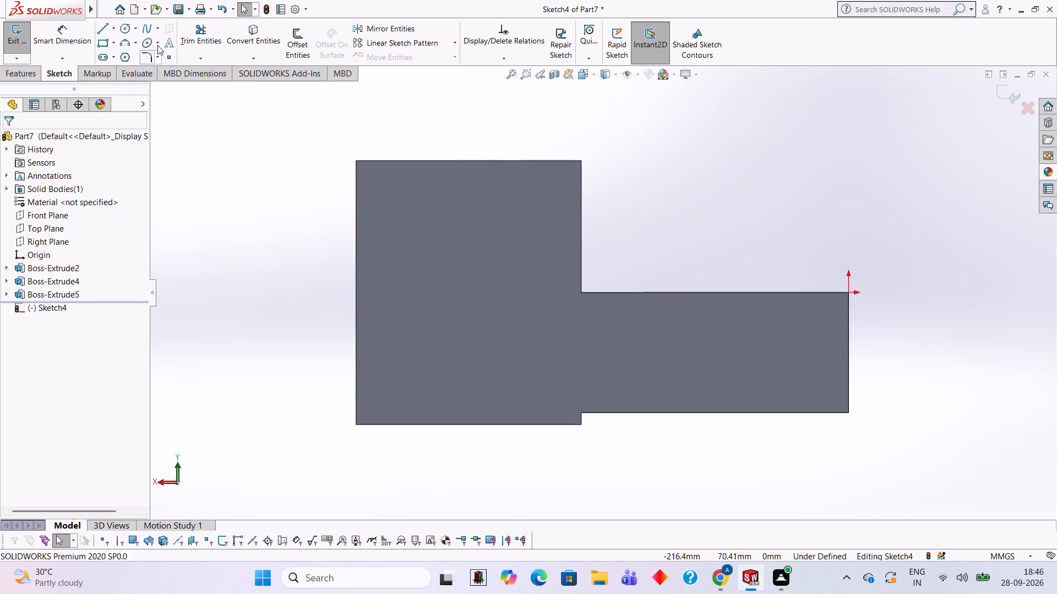
{"action": "left_click", "coordinate": [109, 29]}
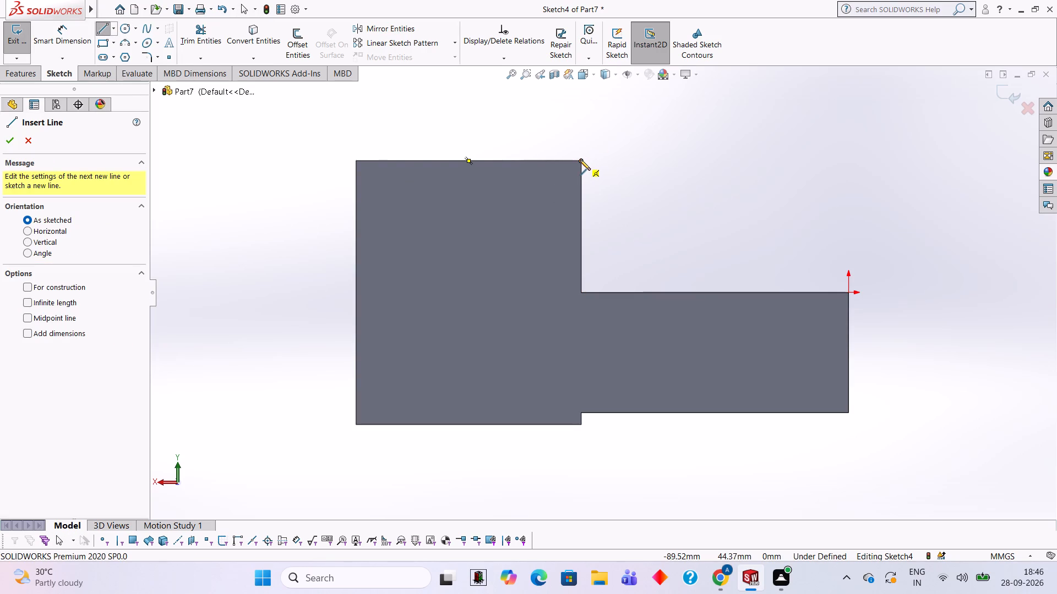
{"action": "left_click", "coordinate": [580, 159]}
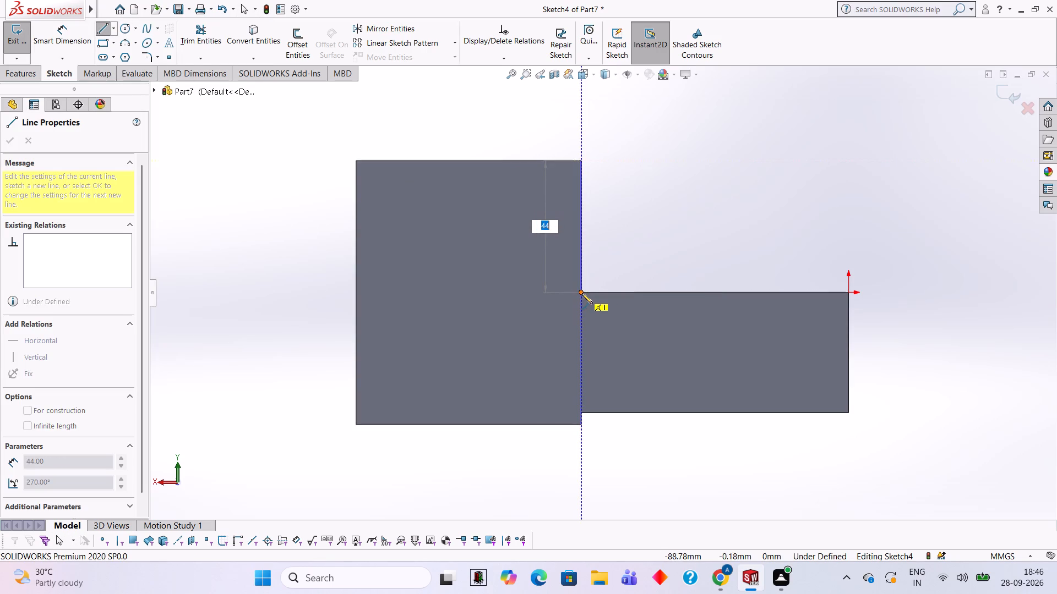
{"action": "left_click", "coordinate": [582, 293]}
{"action": "left_click", "coordinate": [847, 292]}
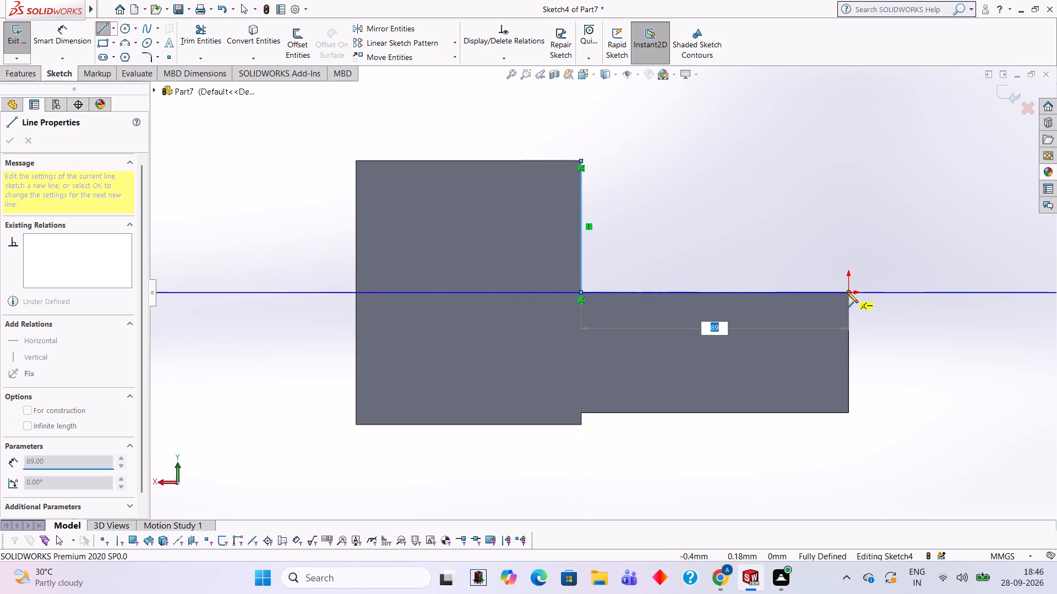
{"action": "left_click", "coordinate": [579, 161]}
Extrude the triangular profile 16 mm with the direction reversed over the base block, merged with the existing body.
{"action": "middle_click_drag", "start_coordinate": [733, 174], "coordinate": [737, 188]}
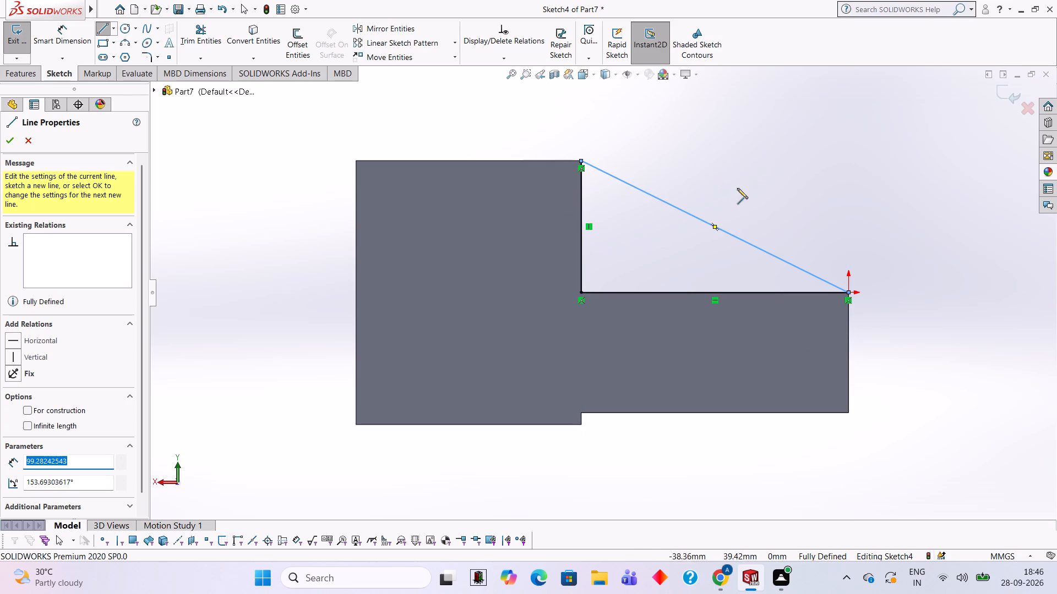
{"action": "middle_click_drag", "start_coordinate": [737, 188], "coordinate": [698, 306]}
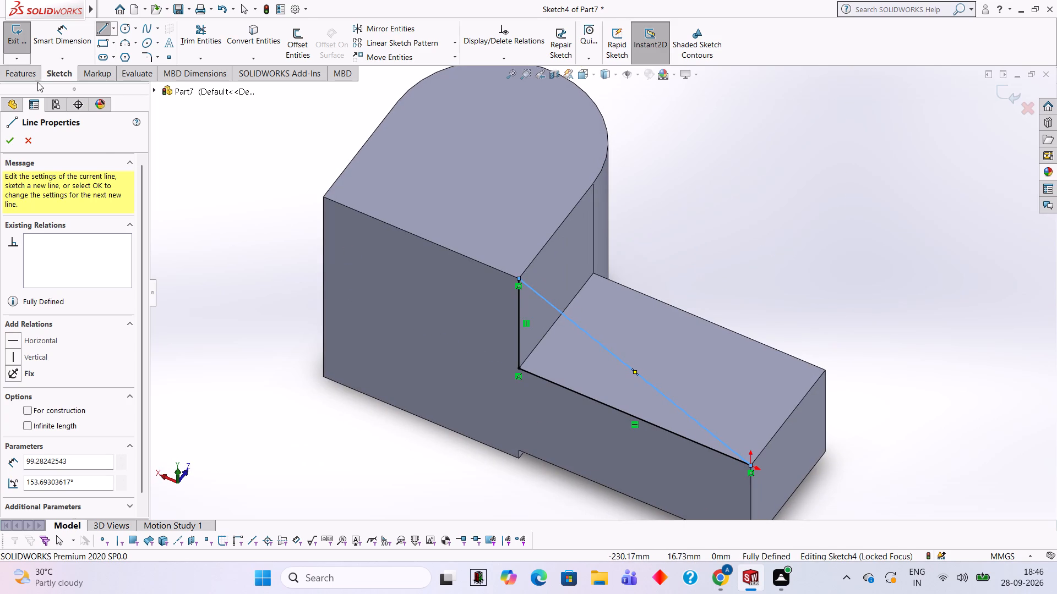
{"action": "left_click", "coordinate": [23, 74]}
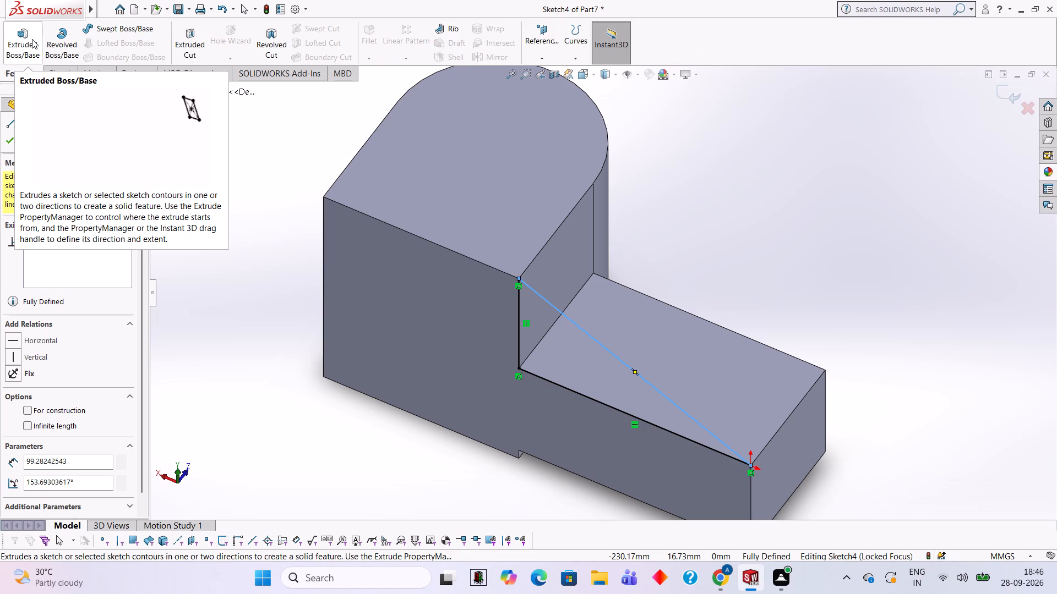
{"action": "left_click", "coordinate": [32, 39]}
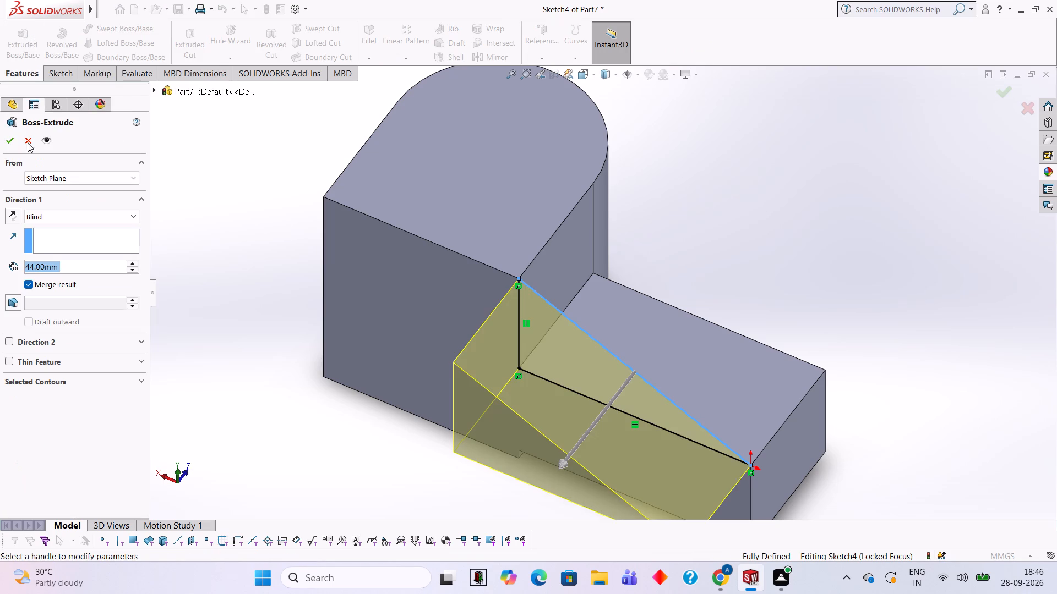
{"action": "left_click", "coordinate": [14, 217]}
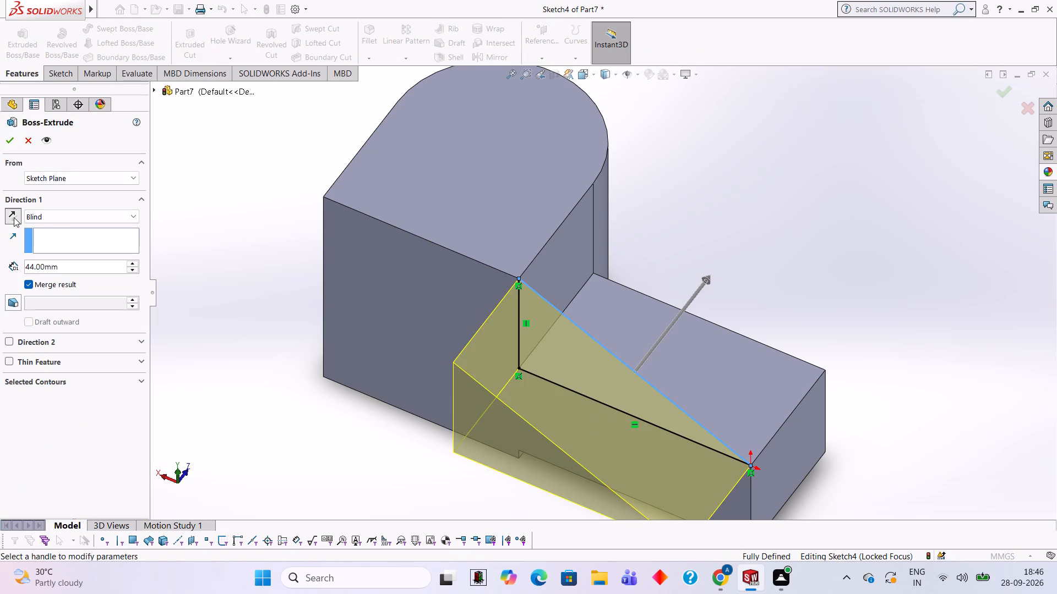
{"action": "left_click", "coordinate": [103, 269]}
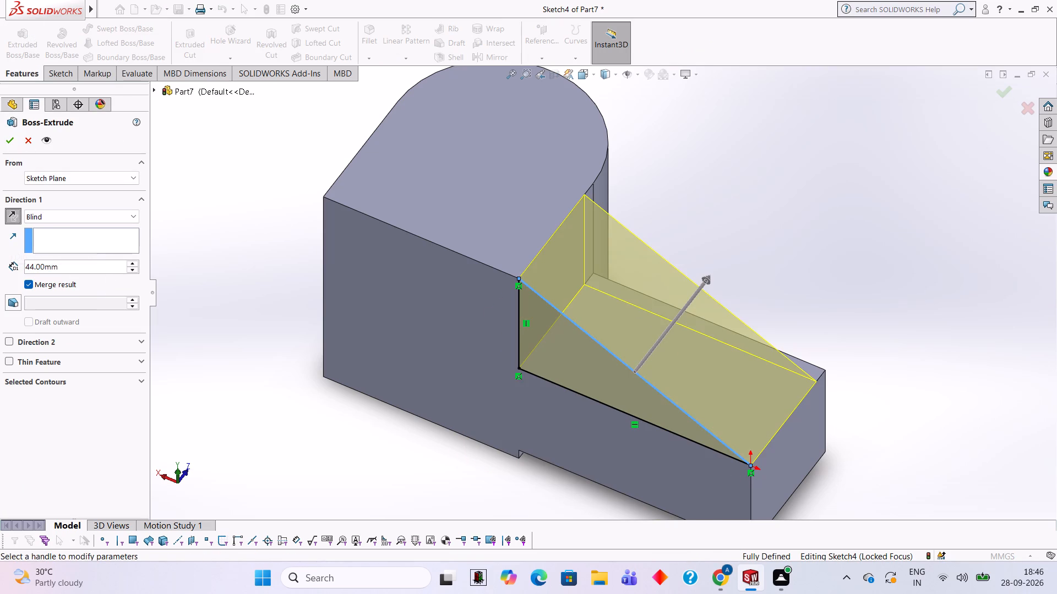
{"action": "key", "text": "BackSpace"}
{"action": "key", "text": "BackSpace"}
{"action": "key", "text": "BackSpace"}
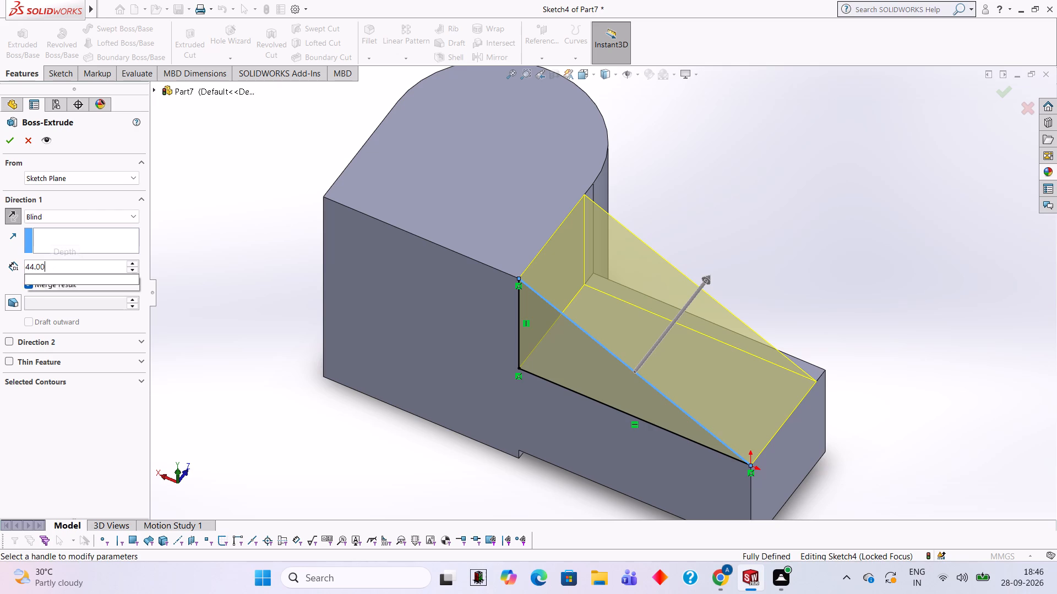
{"action": "key", "text": "BackSpace"}
{"action": "key", "text": "BackSpace"}
{"action": "key", "text": "BackSpace"}
{"action": "key", "text": "BackSpace"}
{"action": "type", "text": "16"}
{"action": "key", "text": "Return"}
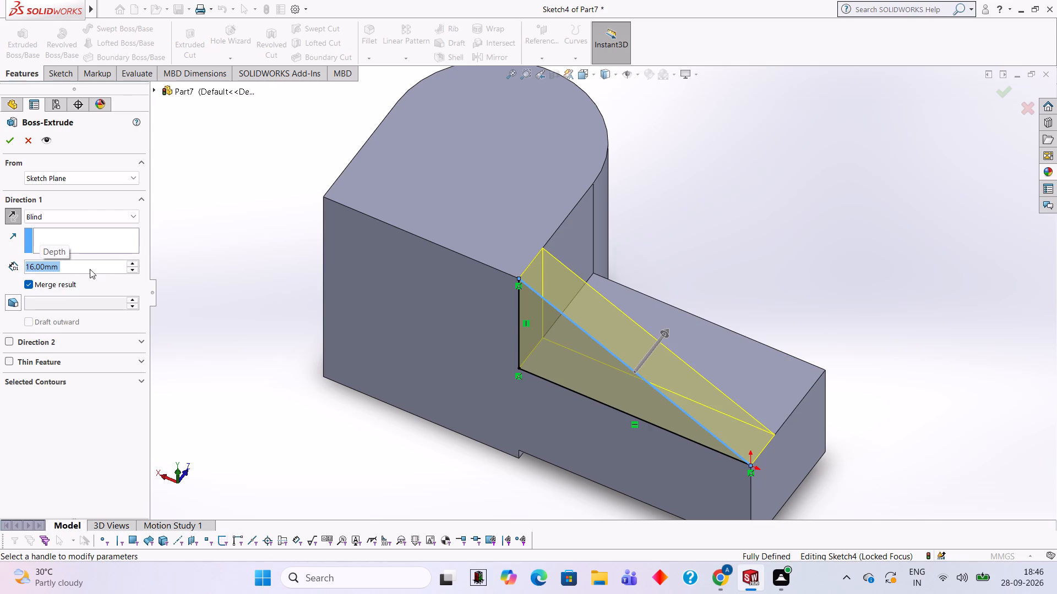
{"action": "left_click", "coordinate": [7, 137]}
{"action": "left_click", "coordinate": [192, 312]}
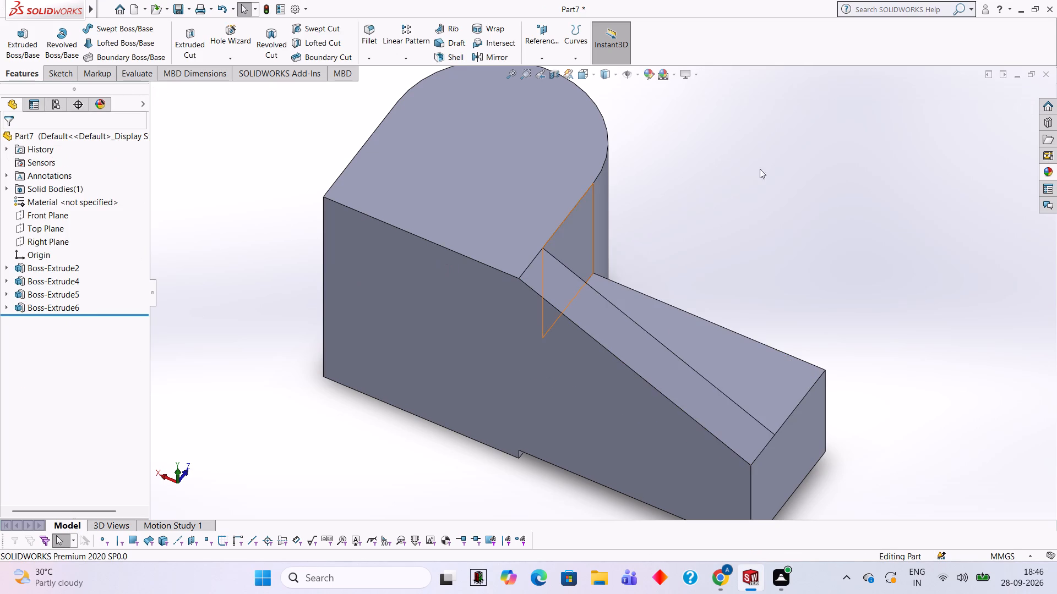
Examine the sloped rib, the rounded extension and the part's underside from several angles.
{"action": "left_click", "coordinate": [857, 207]}
{"action": "left_click_drag", "start_coordinate": [857, 207], "coordinate": [734, 225]}
{"action": "middle_click_drag", "start_coordinate": [723, 210], "coordinate": [537, 230]}
{"action": "scroll", "coordinate": [723, 210], "scroll_direction": "down", "scroll_amount": 1}
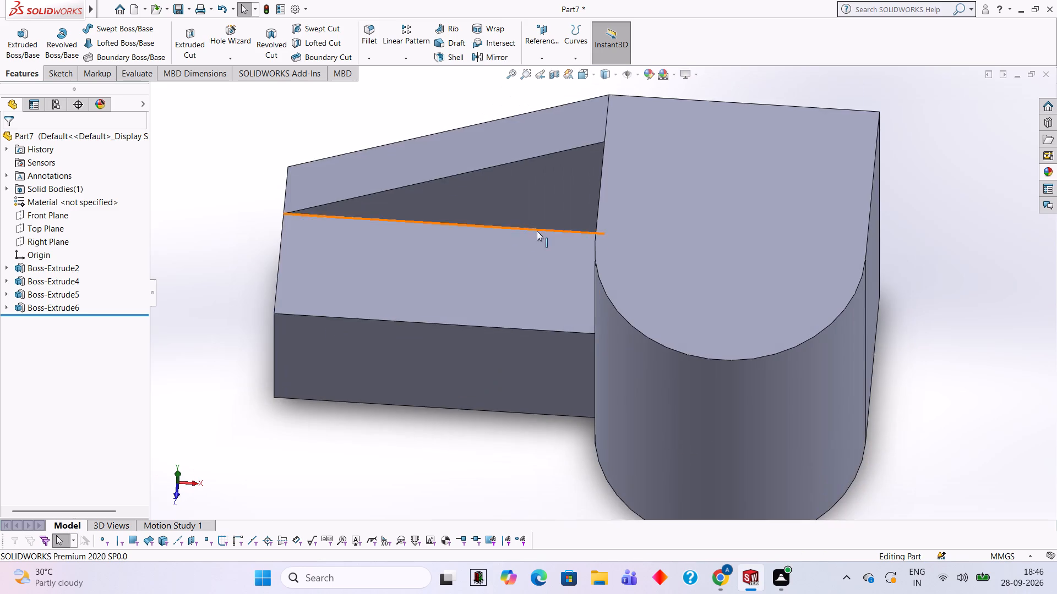
{"action": "scroll", "coordinate": [508, 252], "scroll_direction": "up", "scroll_amount": 1}
{"action": "middle_click_drag", "start_coordinate": [508, 252], "coordinate": [565, 164]}
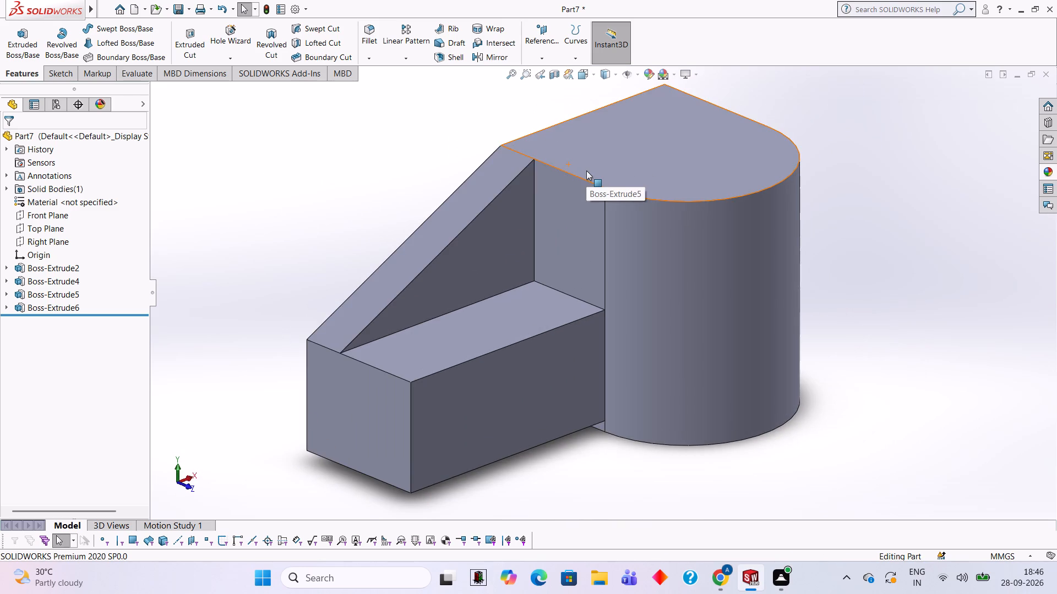
{"action": "scroll", "coordinate": [586, 170], "scroll_direction": "up", "scroll_amount": 1}
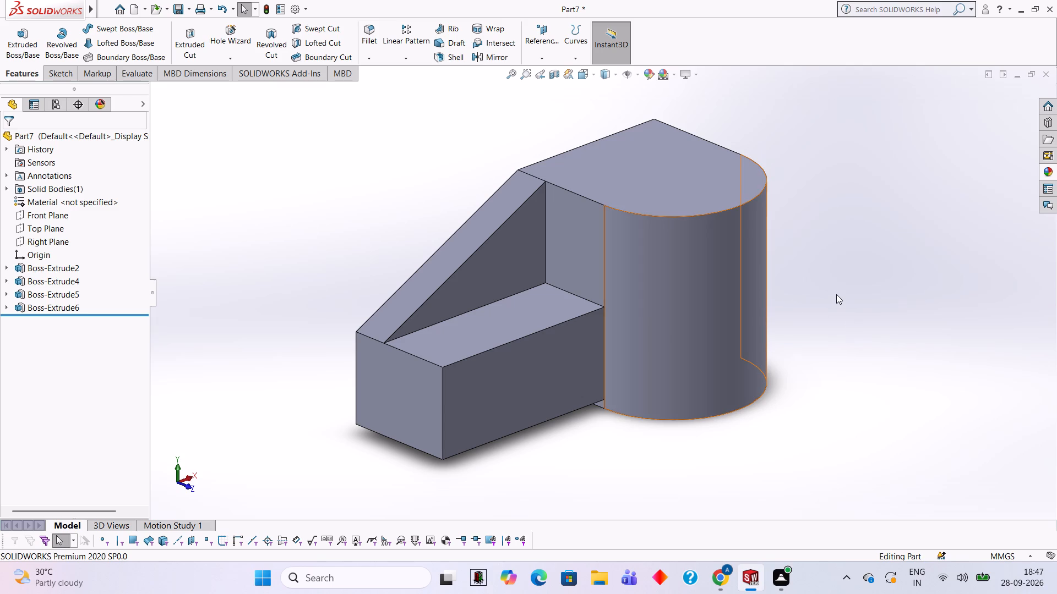
{"action": "middle_click_drag", "start_coordinate": [847, 320], "coordinate": [848, 234]}
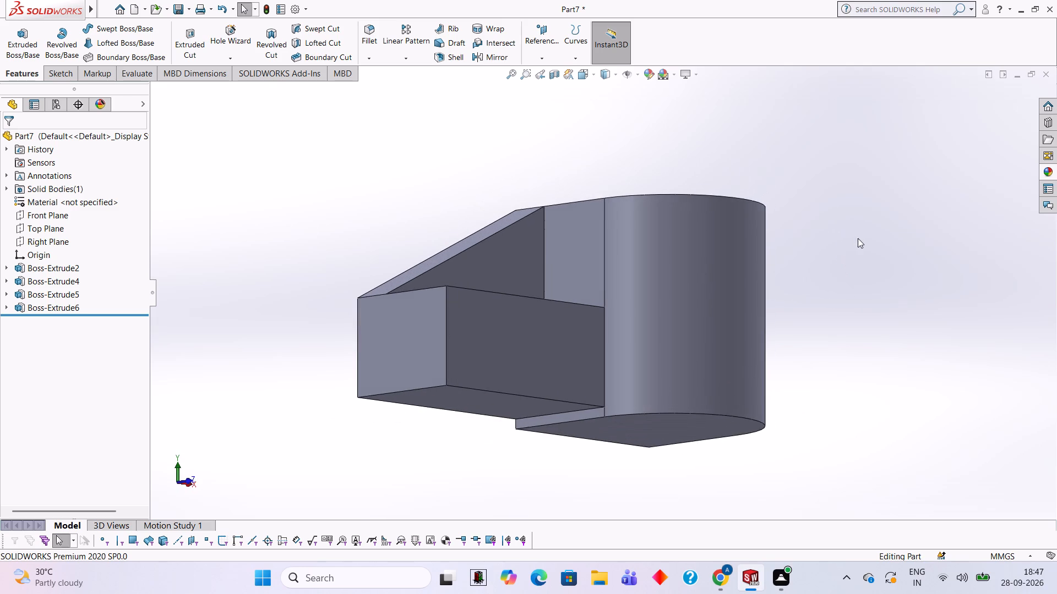
{"action": "middle_click_drag", "start_coordinate": [858, 238], "coordinate": [849, 245]}
{"action": "middle_click_drag", "start_coordinate": [837, 305], "coordinate": [799, 243]}
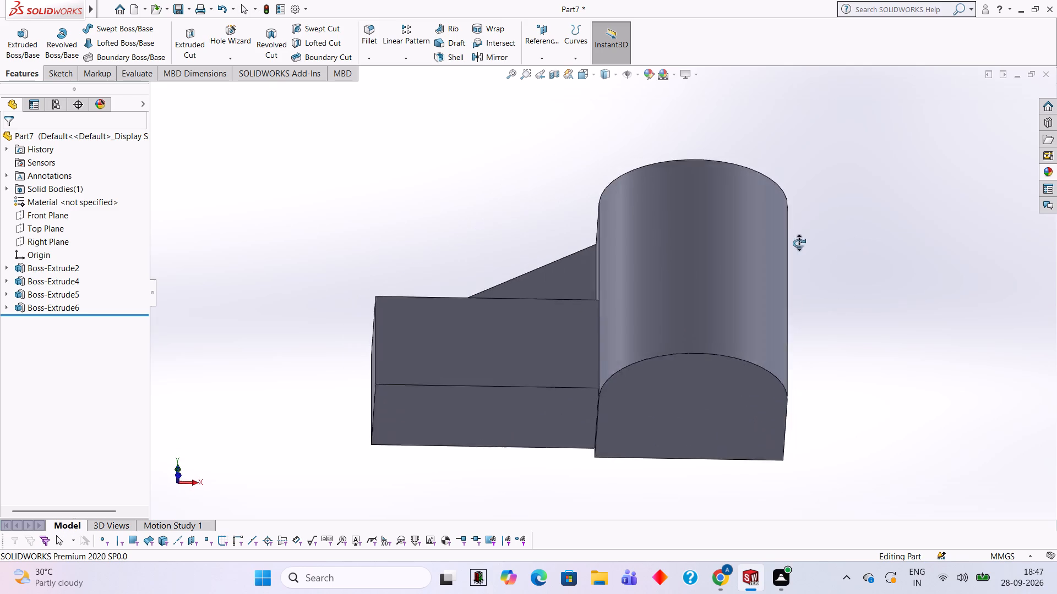
{"action": "middle_click_drag", "start_coordinate": [799, 243], "coordinate": [846, 278]}
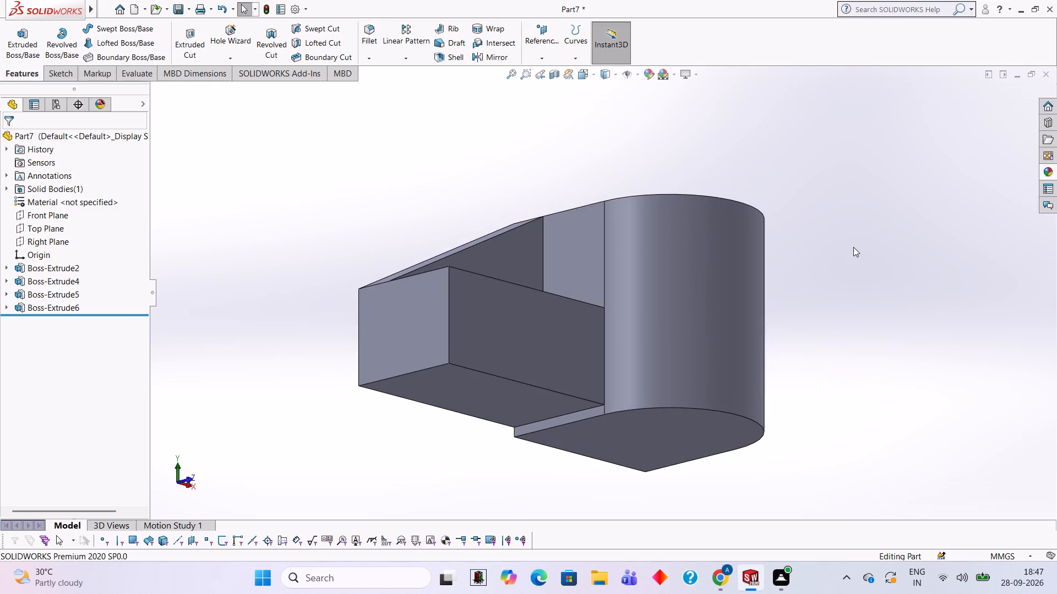
Start a sketch on the extension's bottom face and draw a closed 75 by 50 mm rectangle of lines from its rear edge to the arc ends.
{"action": "middle_click_drag", "start_coordinate": [843, 308], "coordinate": [845, 200]}
{"action": "left_click", "coordinate": [636, 437]}
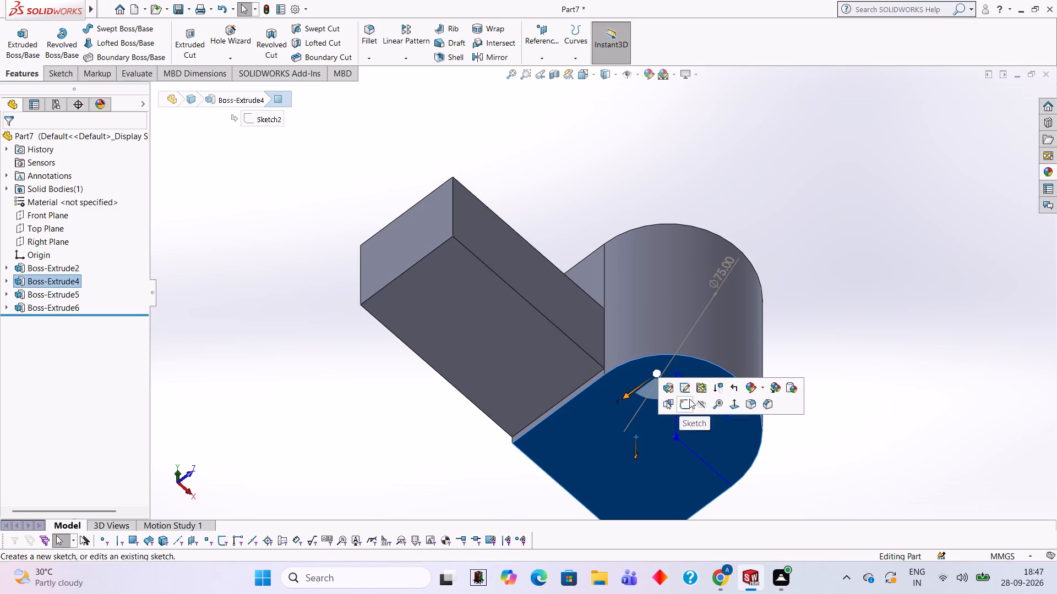
{"action": "left_click", "coordinate": [686, 405]}
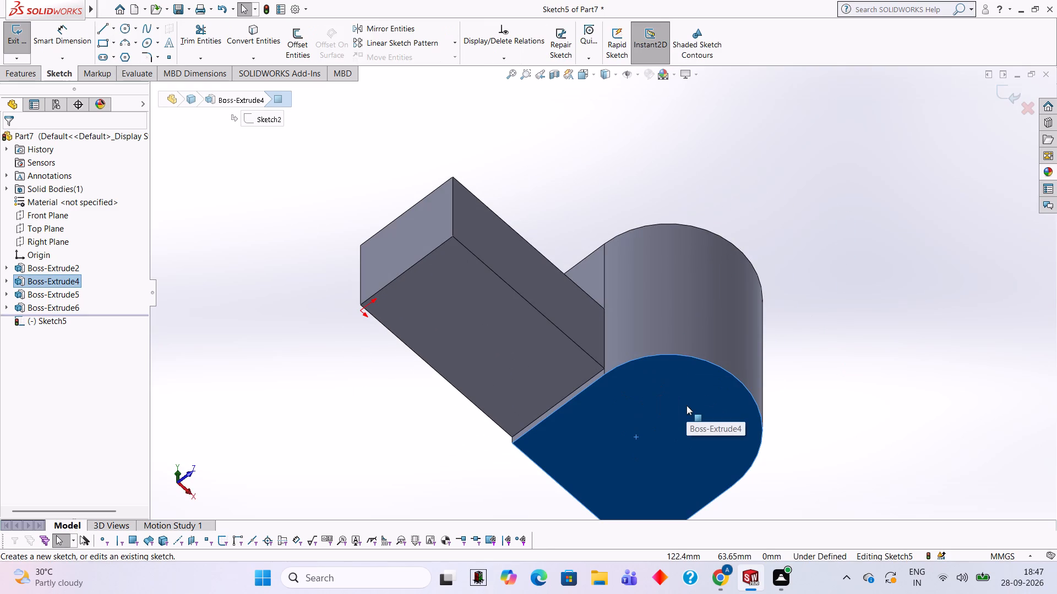
{"action": "key", "text": "ctrl+8"}
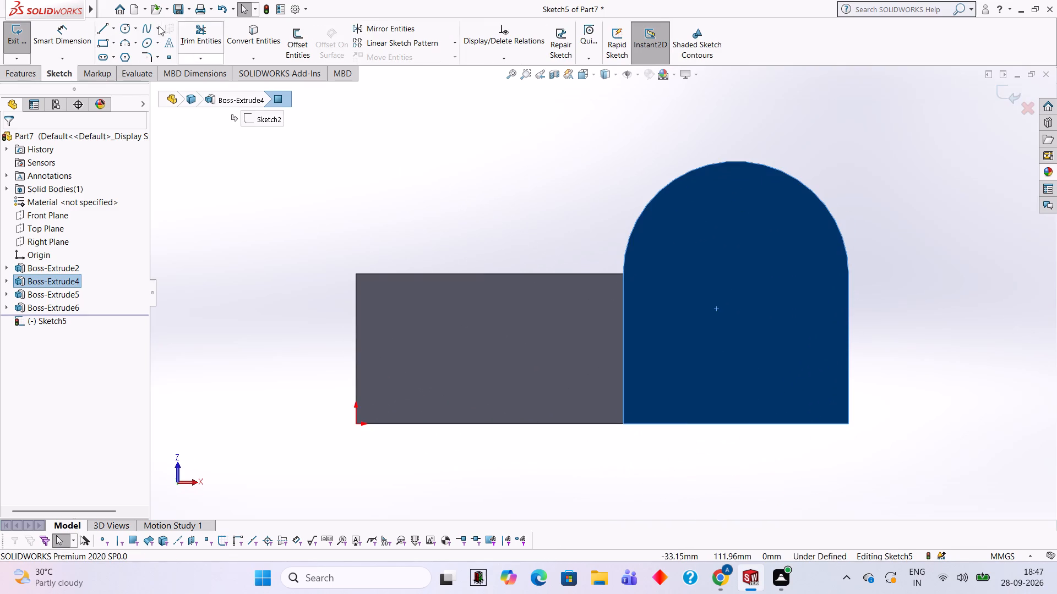
{"action": "left_click", "coordinate": [101, 33]}
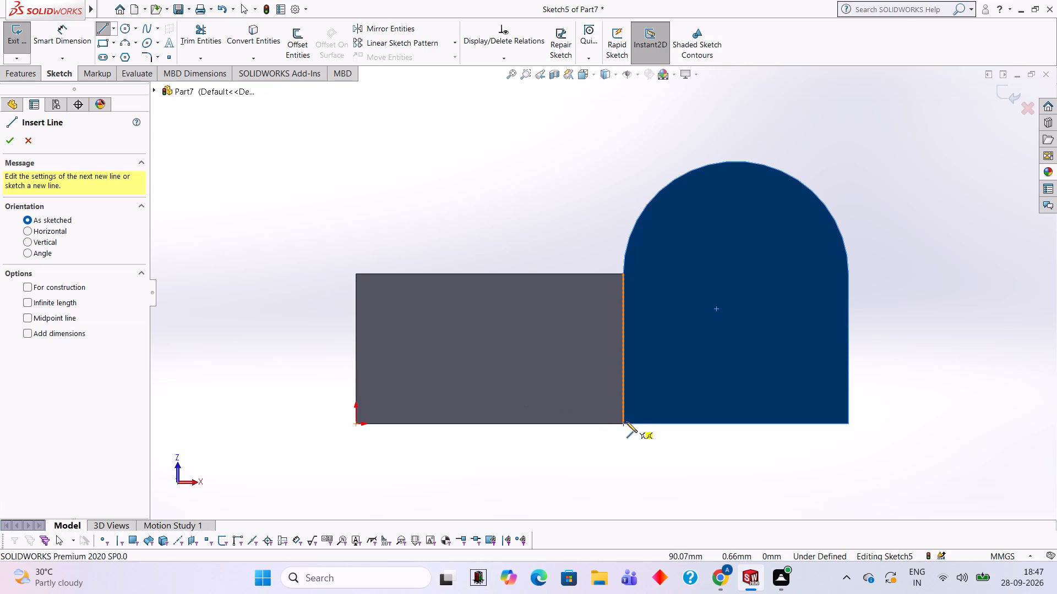
{"action": "left_click", "coordinate": [623, 424]}
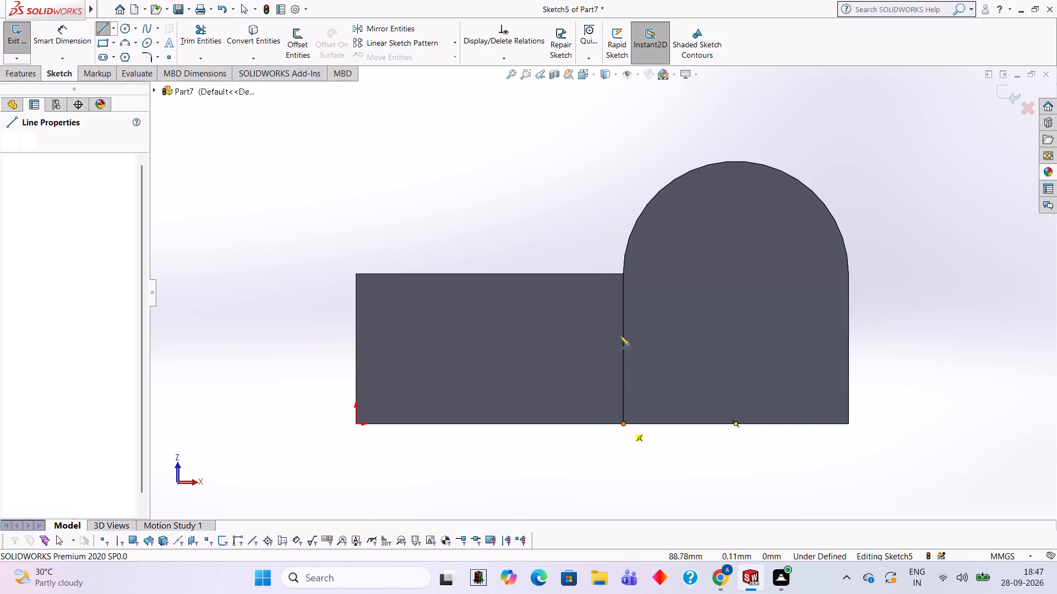
{"action": "left_click", "coordinate": [623, 274]}
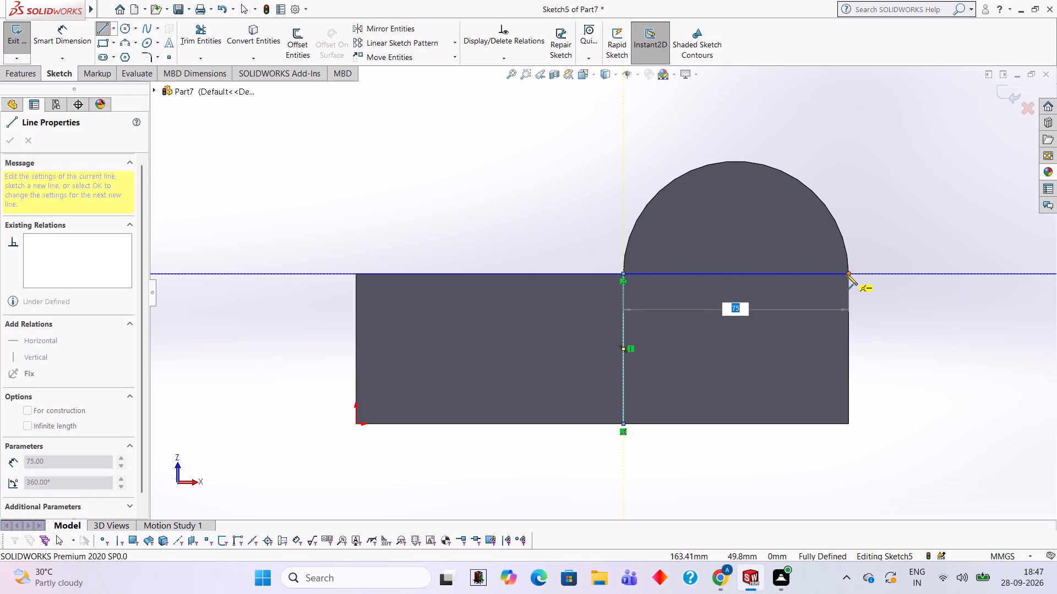
{"action": "left_click", "coordinate": [849, 274]}
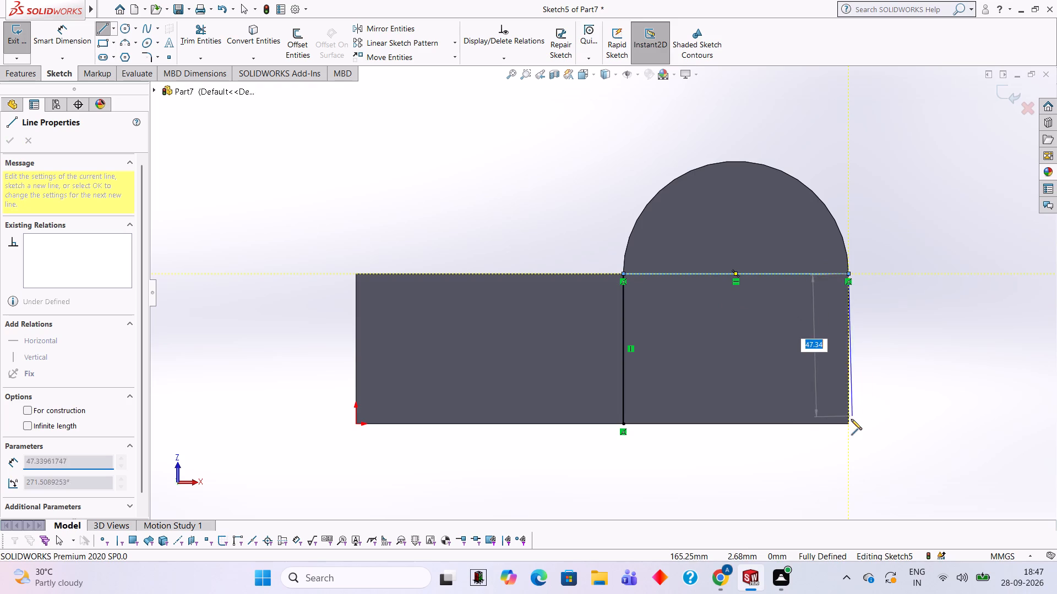
{"action": "left_click", "coordinate": [848, 422]}
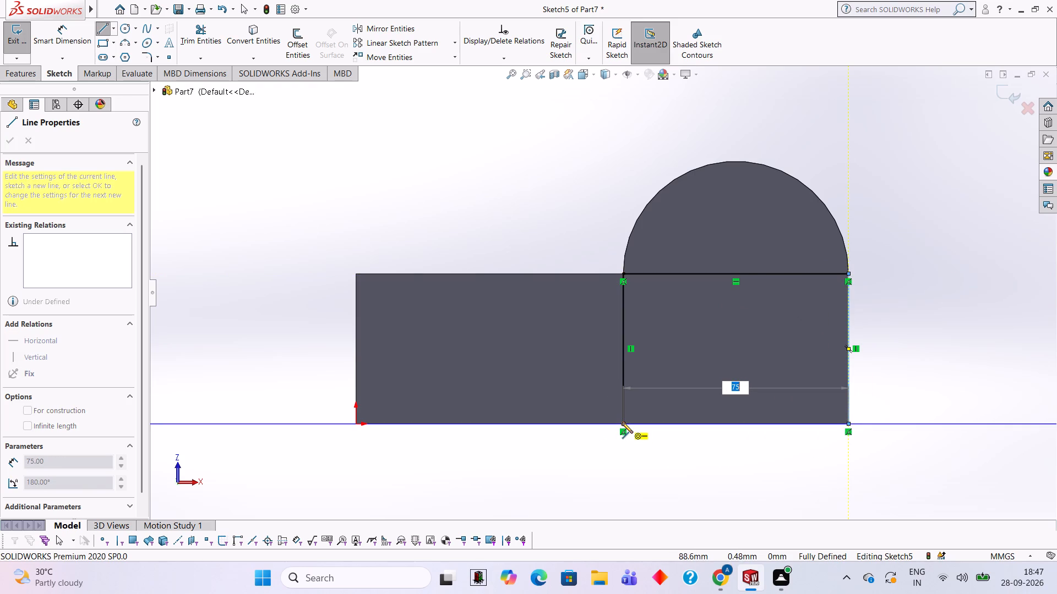
{"action": "left_click", "coordinate": [622, 422]}
{"action": "key", "text": "Escape"}
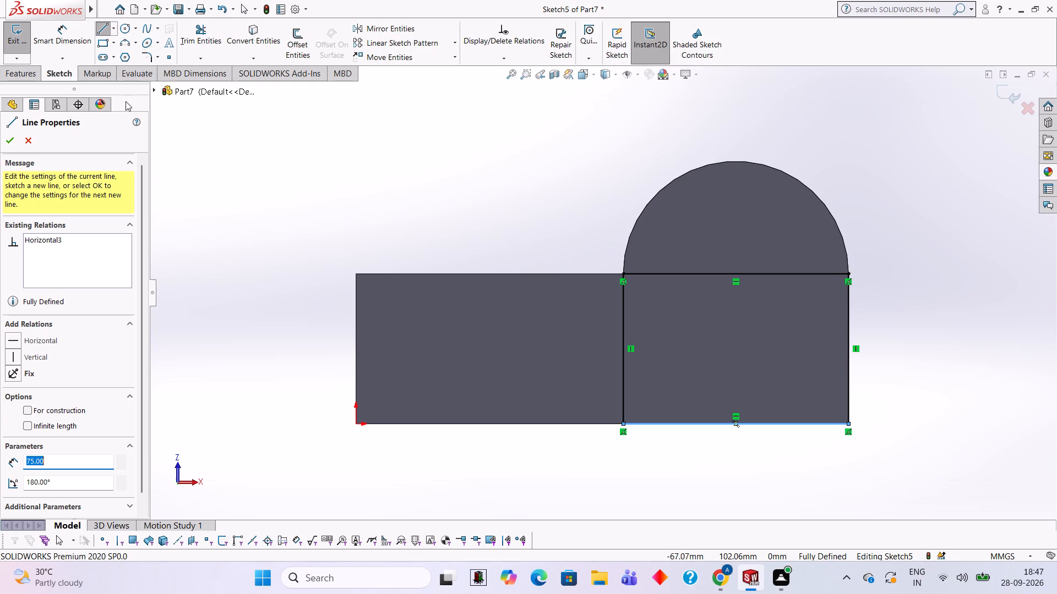
Add a 75 mm diameter circle centred on the rectangle's line between the arc ends, and trim its inner half and that line.
{"action": "left_click", "coordinate": [128, 26]}
{"action": "left_click", "coordinate": [735, 272]}
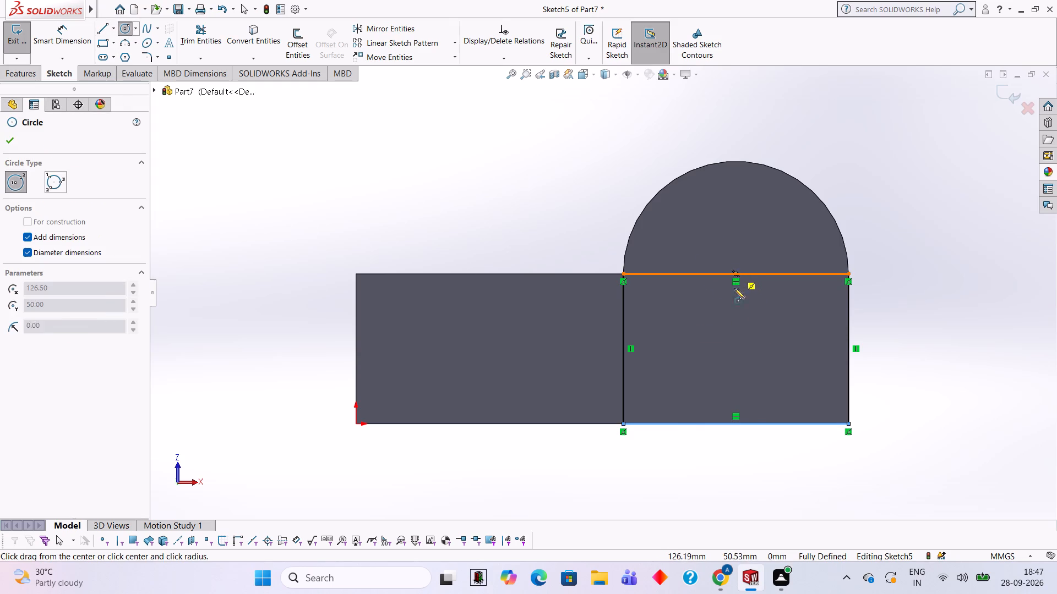
{"action": "type", "text": "75"}
{"action": "key", "text": "Return"}
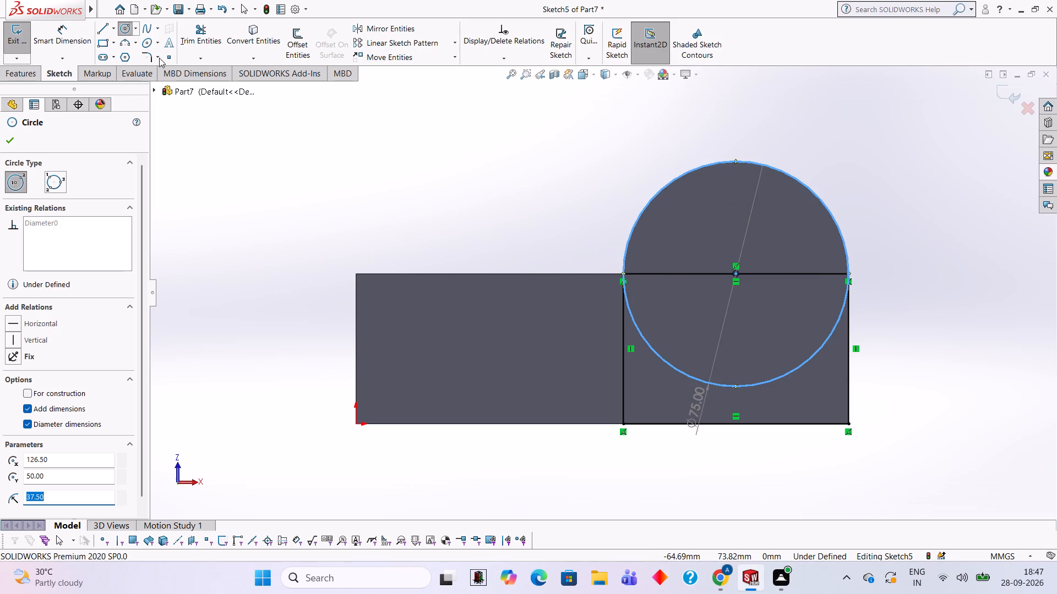
{"action": "left_click", "coordinate": [184, 36]}
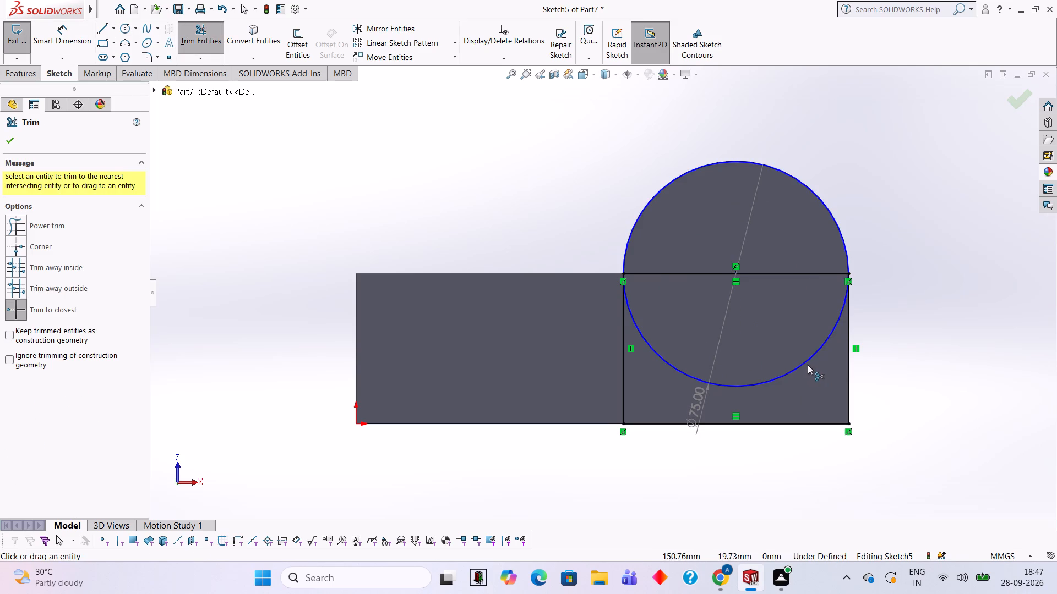
{"action": "left_click", "coordinate": [804, 360]}
{"action": "left_click", "coordinate": [797, 271]}
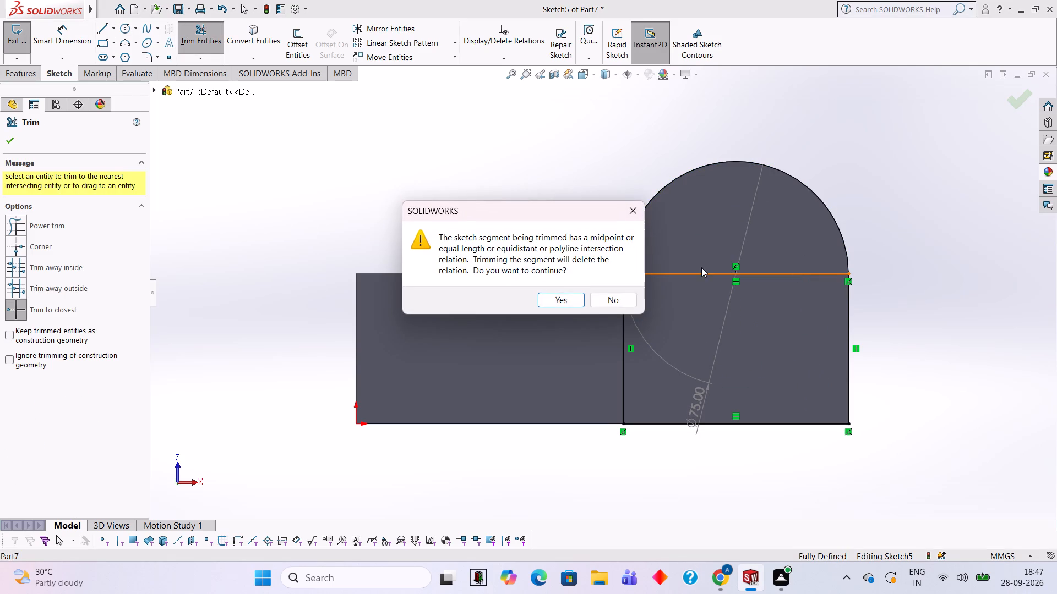
{"action": "left_click", "coordinate": [584, 299]}
Cut the round-ended profile 4 mm deep into the extension's bottom face with Extruded Cut.
{"action": "middle_click_drag", "start_coordinate": [900, 128], "coordinate": [918, 270]}
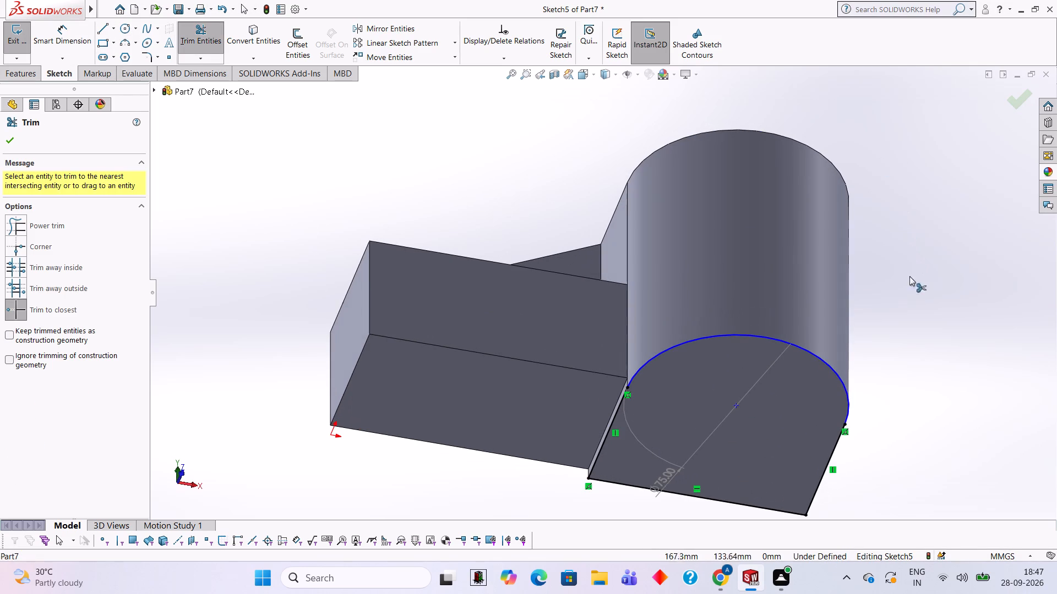
{"action": "left_click", "coordinate": [28, 75]}
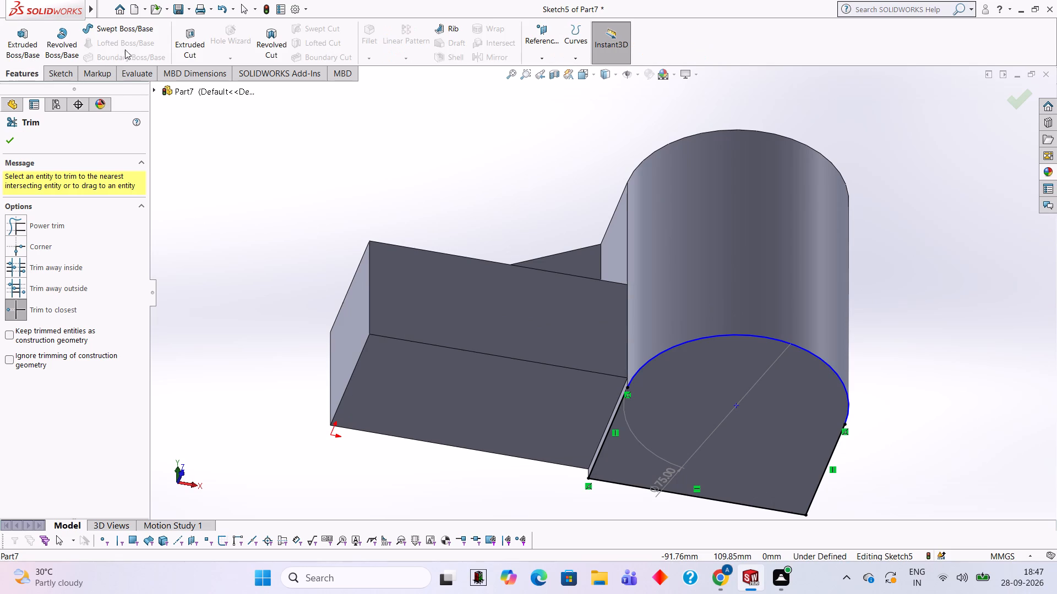
{"action": "left_click", "coordinate": [204, 38]}
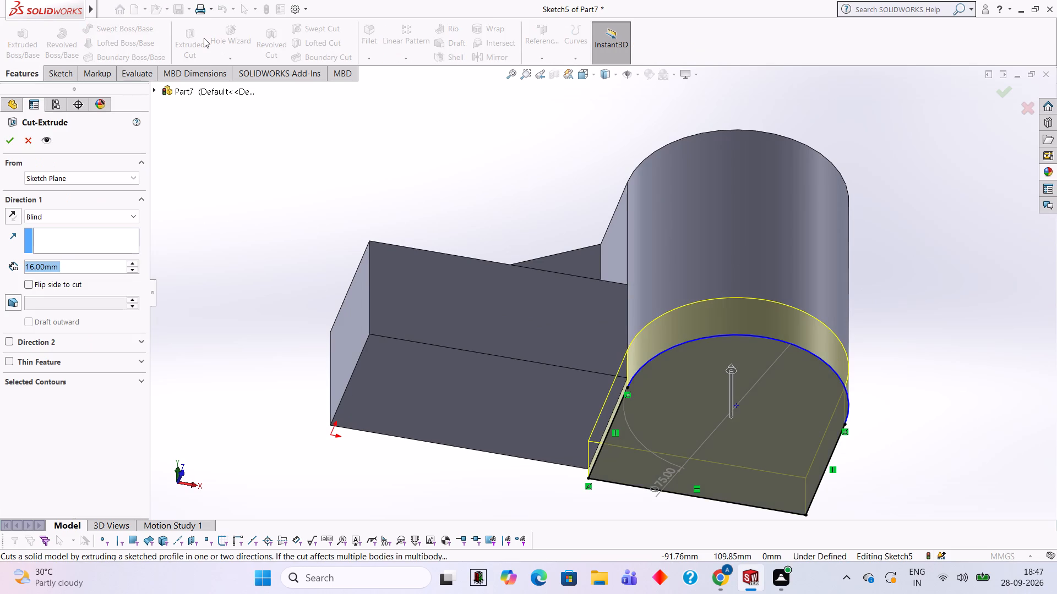
{"action": "key", "text": "4"}
{"action": "key", "text": "Return"}
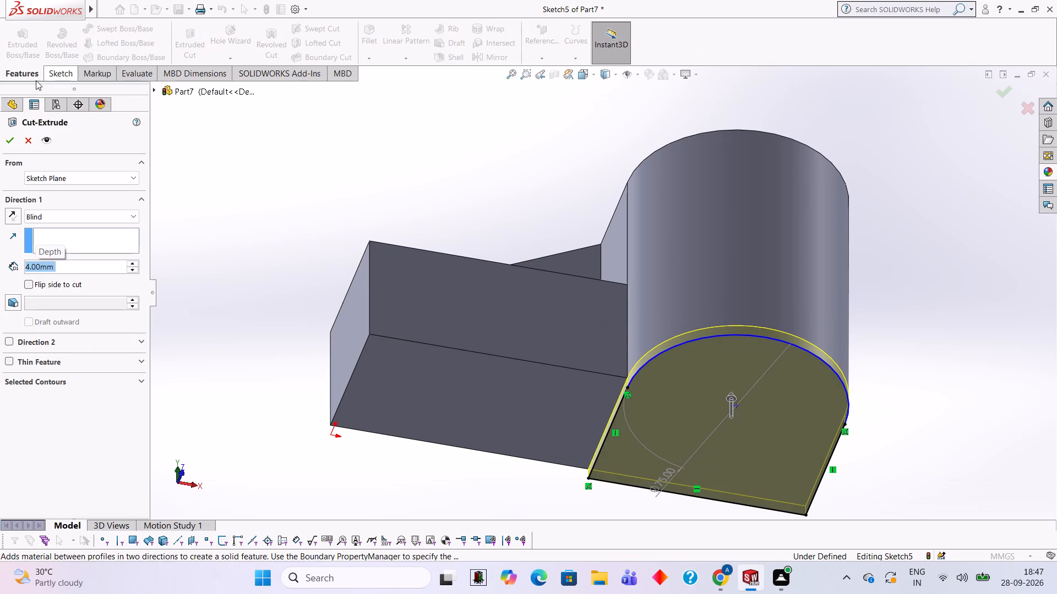
{"action": "left_click", "coordinate": [12, 140]}
{"action": "left_click", "coordinate": [236, 232]}
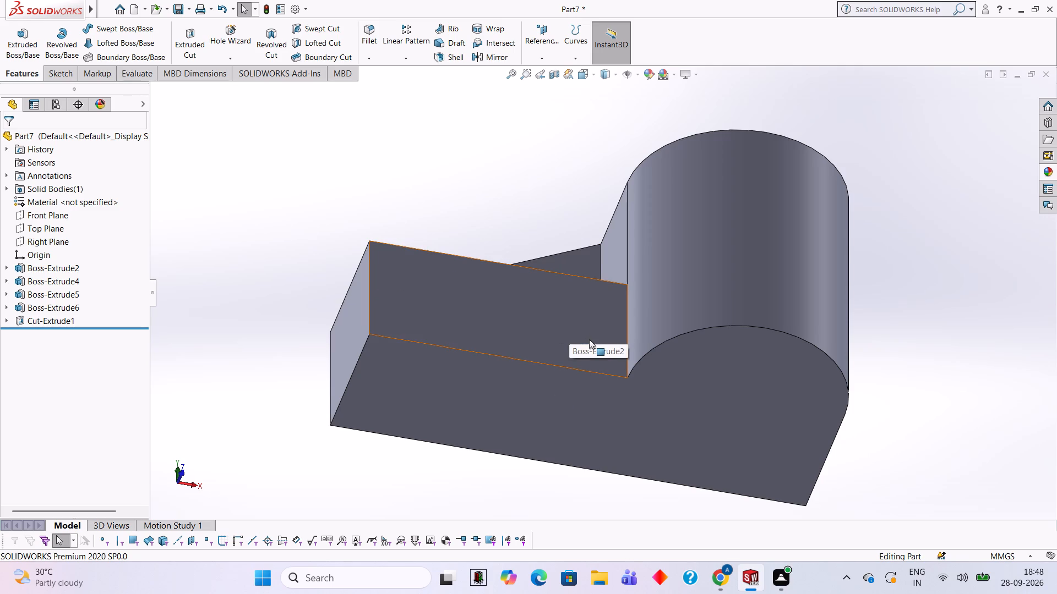
Start a sketch on the extension's top face and draw a closed 75 by 50 mm rectangle of lines from its rear edge to the arc ends.
{"action": "middle_click_drag", "start_coordinate": [569, 149], "coordinate": [566, 320]}
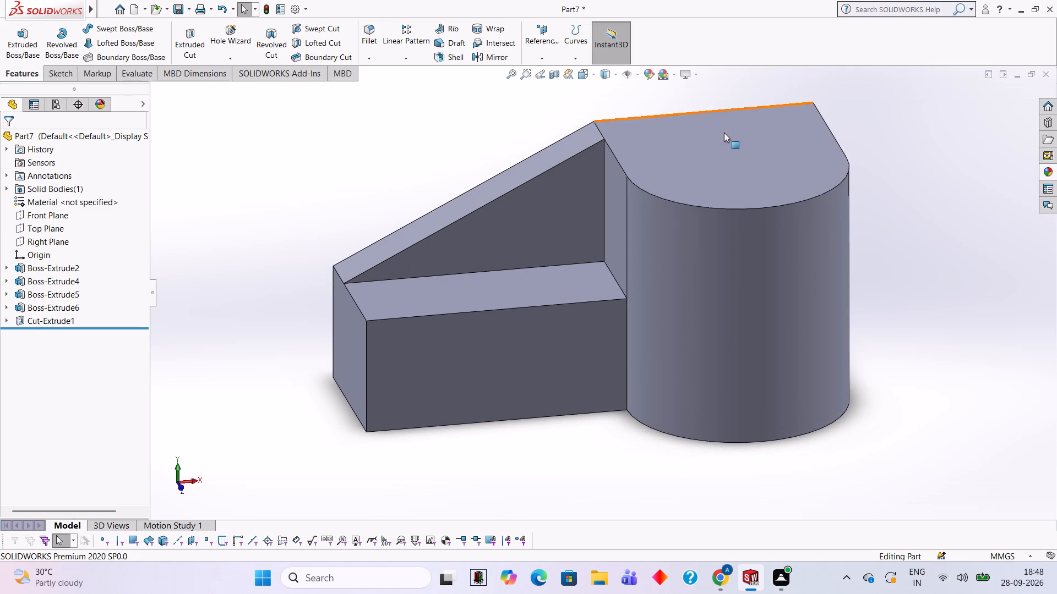
{"action": "middle_click_drag", "start_coordinate": [516, 145], "coordinate": [530, 274]}
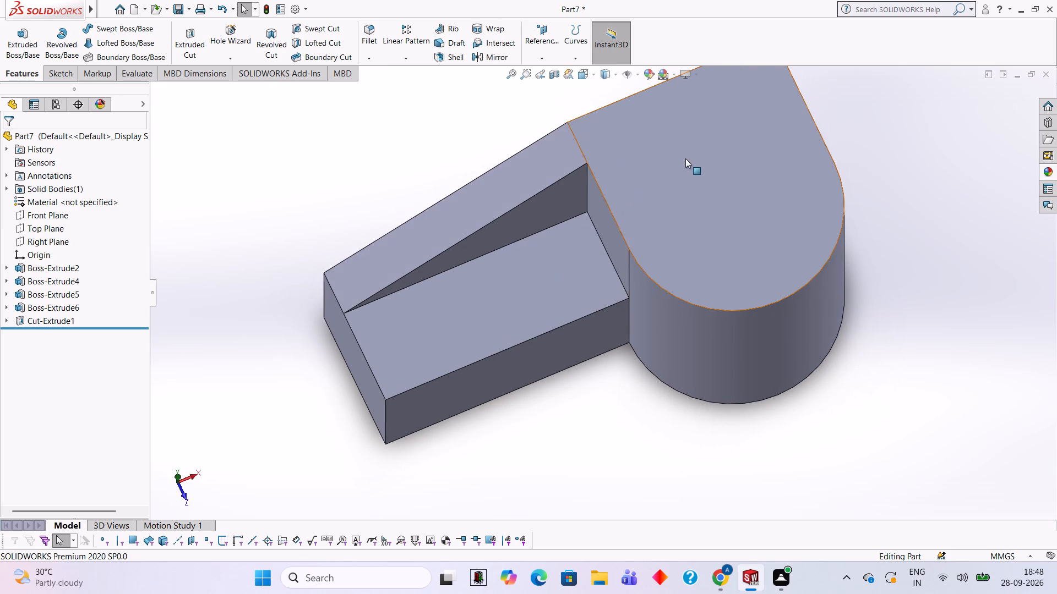
{"action": "left_click", "coordinate": [689, 159]}
{"action": "left_click", "coordinate": [734, 127]}
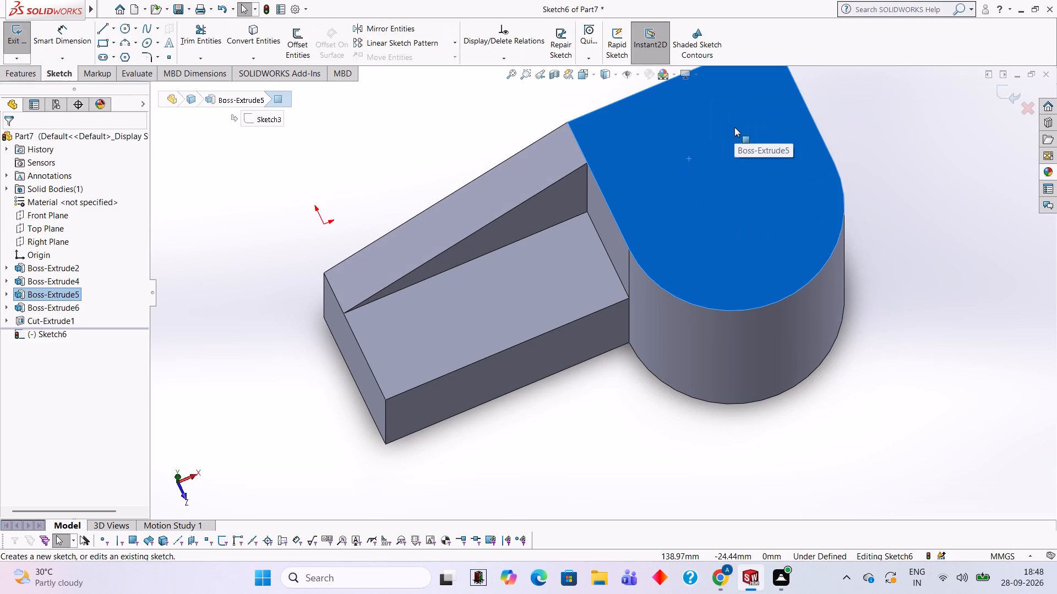
{"action": "key", "text": "ctrl+8"}
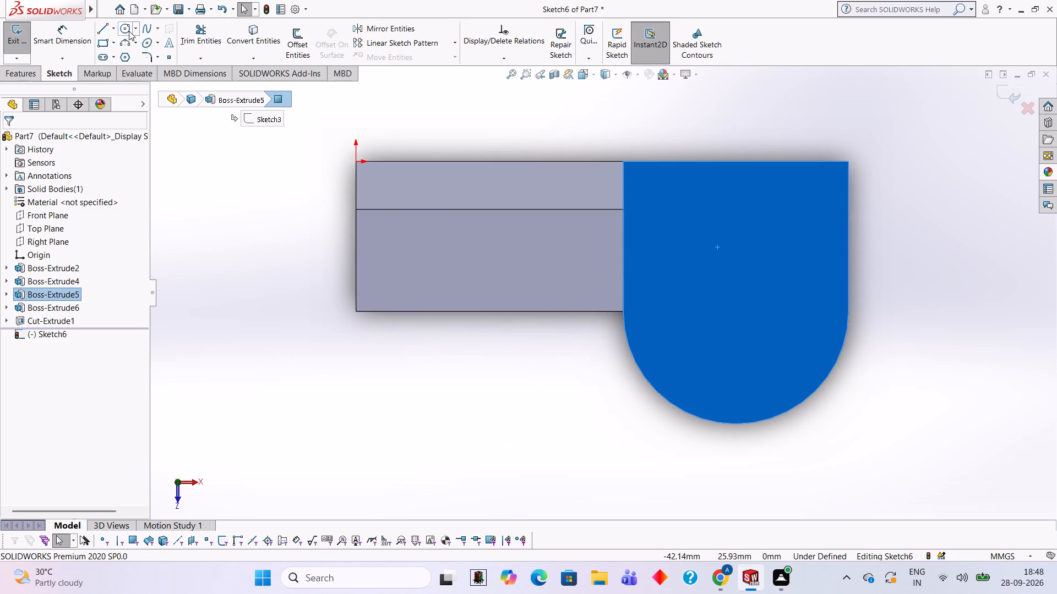
{"action": "left_click", "coordinate": [108, 27]}
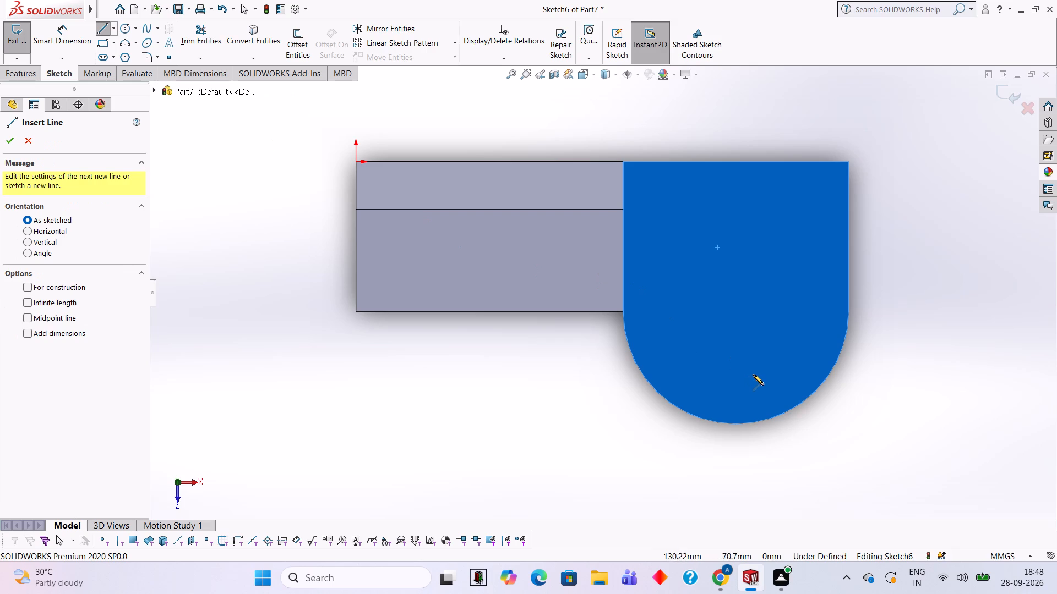
{"action": "left_click", "coordinate": [623, 162]}
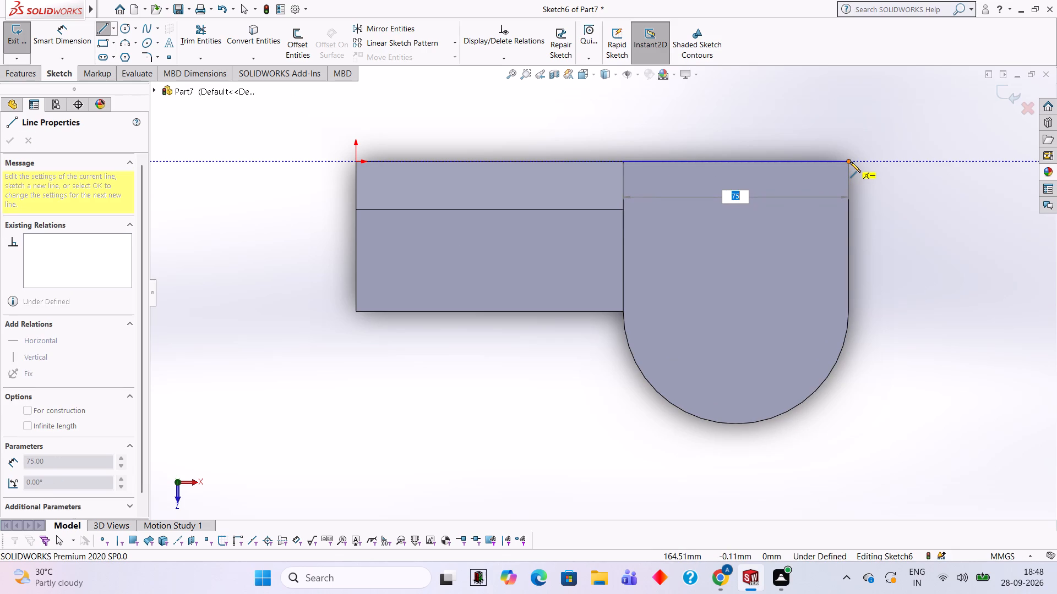
{"action": "left_click", "coordinate": [850, 162]}
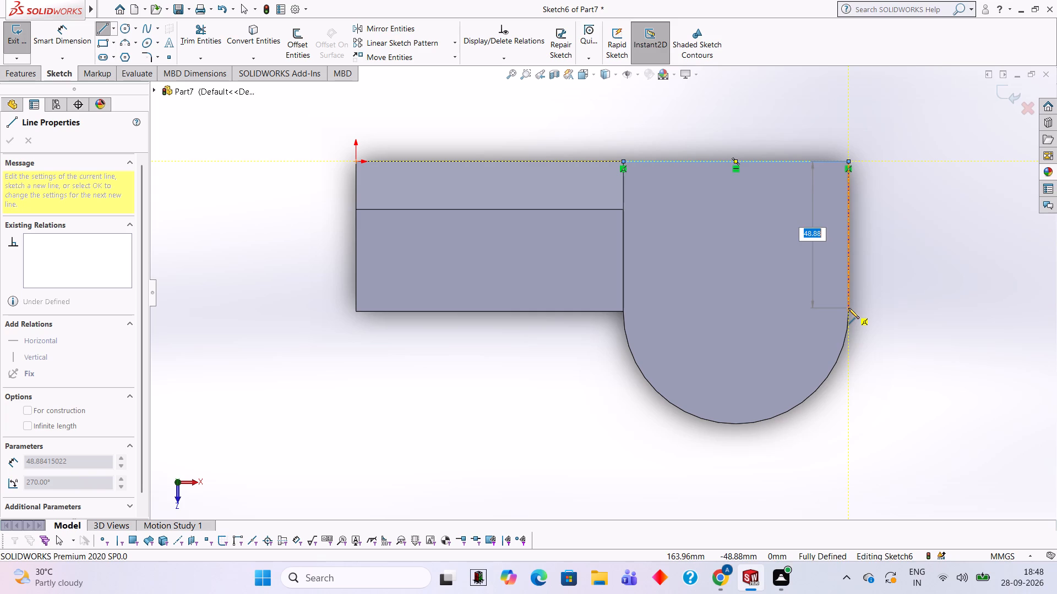
{"action": "left_click", "coordinate": [848, 310]}
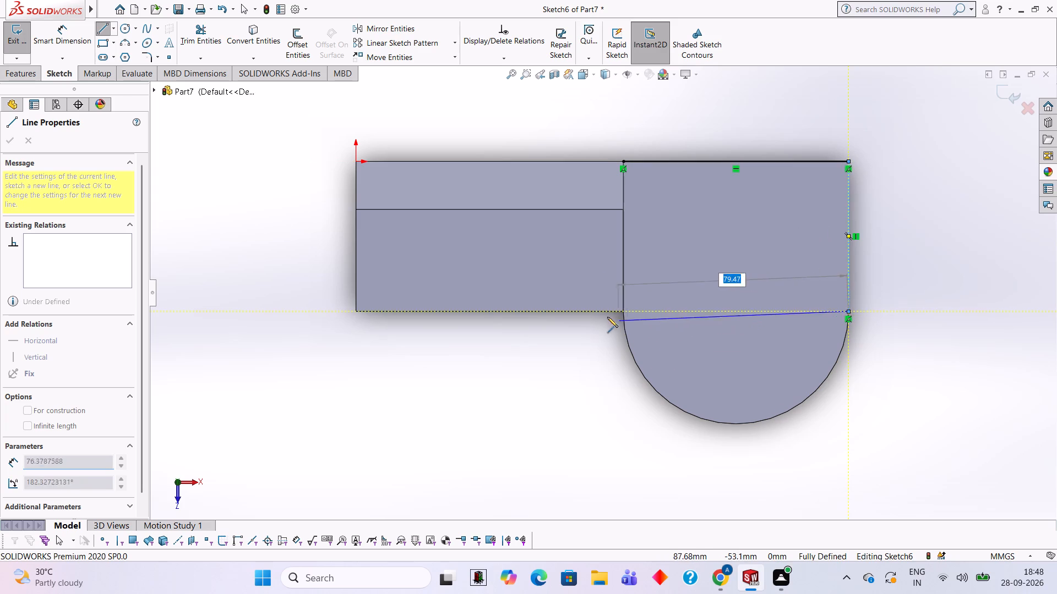
{"action": "left_click", "coordinate": [623, 311]}
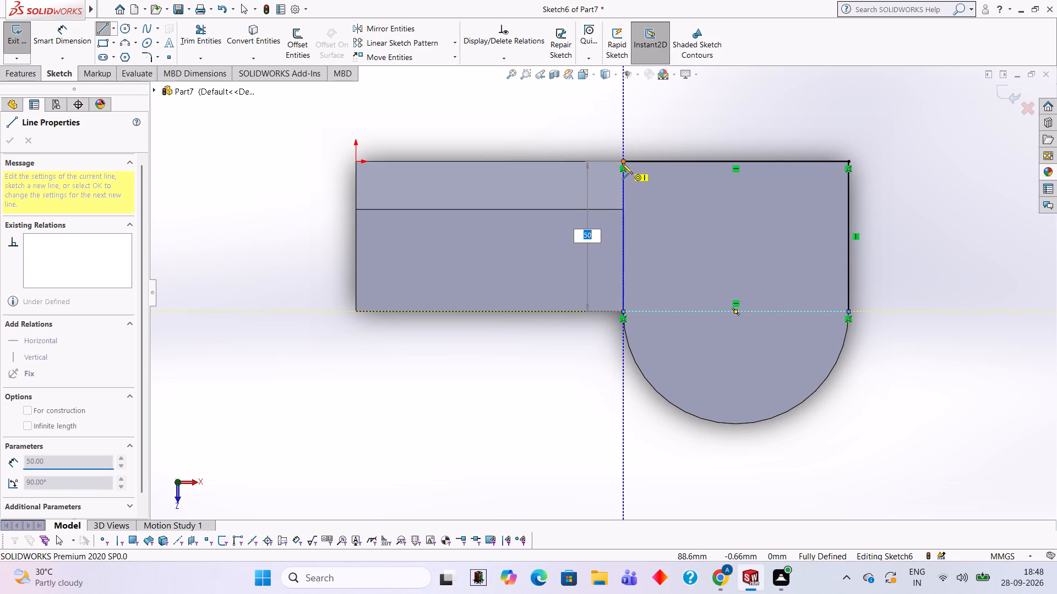
{"action": "left_click", "coordinate": [623, 162]}
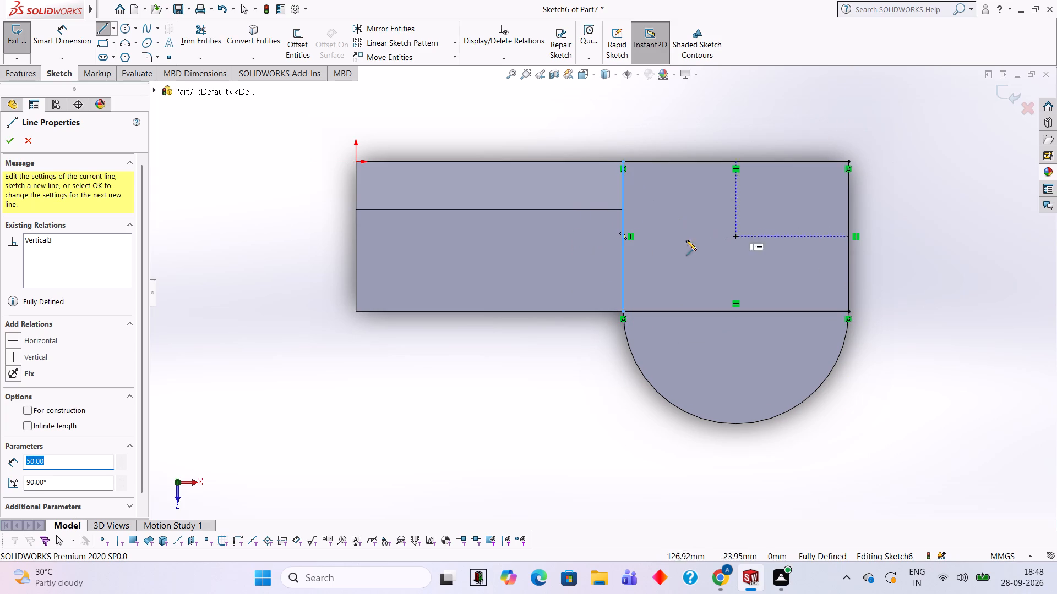
Draw a 75 mm diameter circle centred on the rectangle's front line, and trim its inner half and that line to leave a round-ended outline.
{"action": "left_click", "coordinate": [123, 32]}
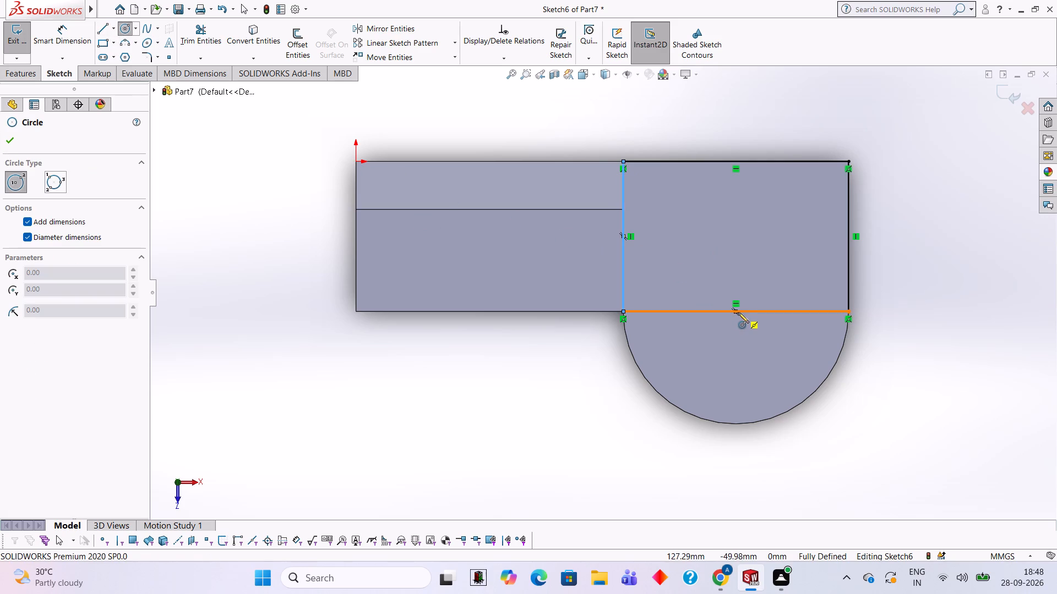
{"action": "left_click", "coordinate": [734, 310]}
{"action": "type", "text": "75"}
{"action": "key", "text": "Return"}
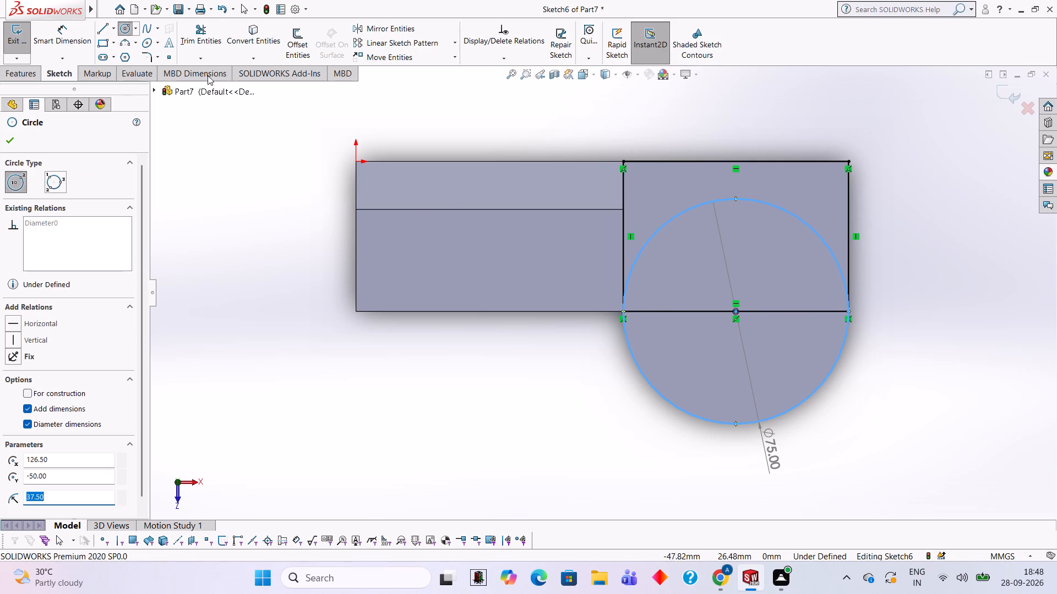
{"action": "left_click", "coordinate": [200, 42]}
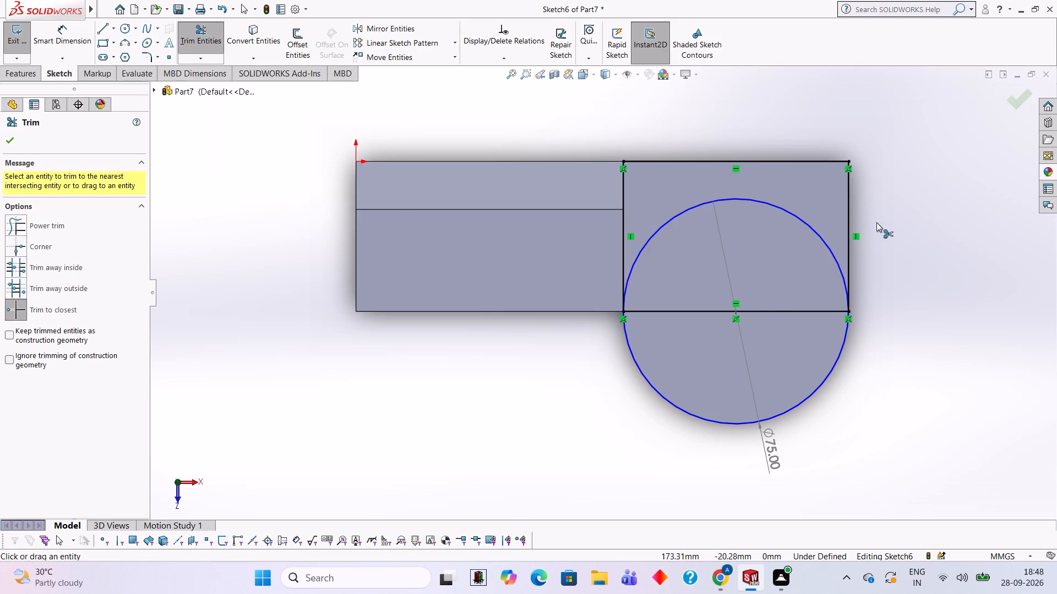
{"action": "left_click", "coordinate": [778, 205]}
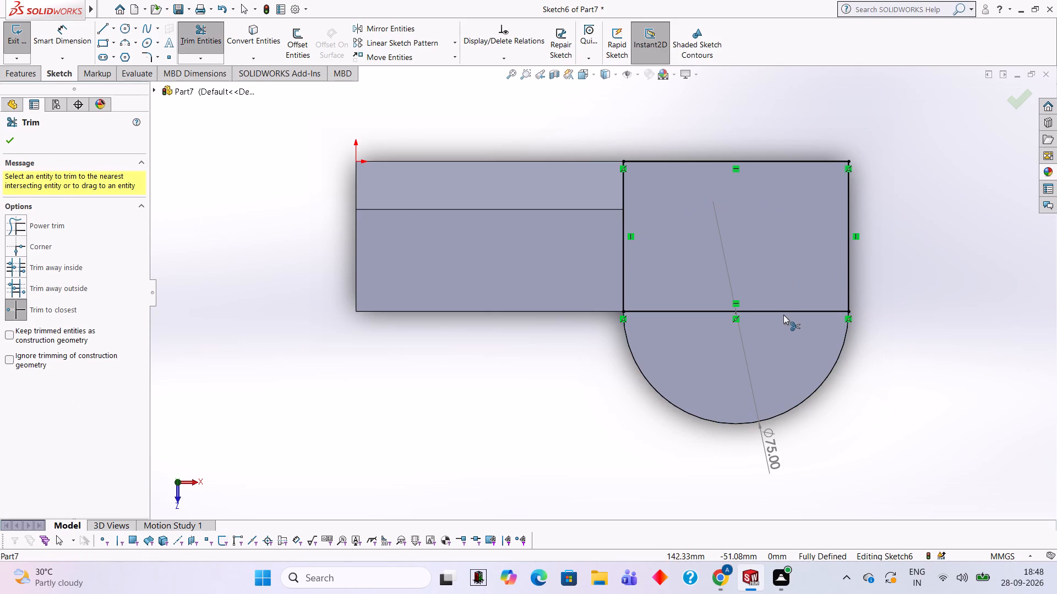
{"action": "left_click", "coordinate": [783, 315]}
{"action": "left_click", "coordinate": [579, 302]}
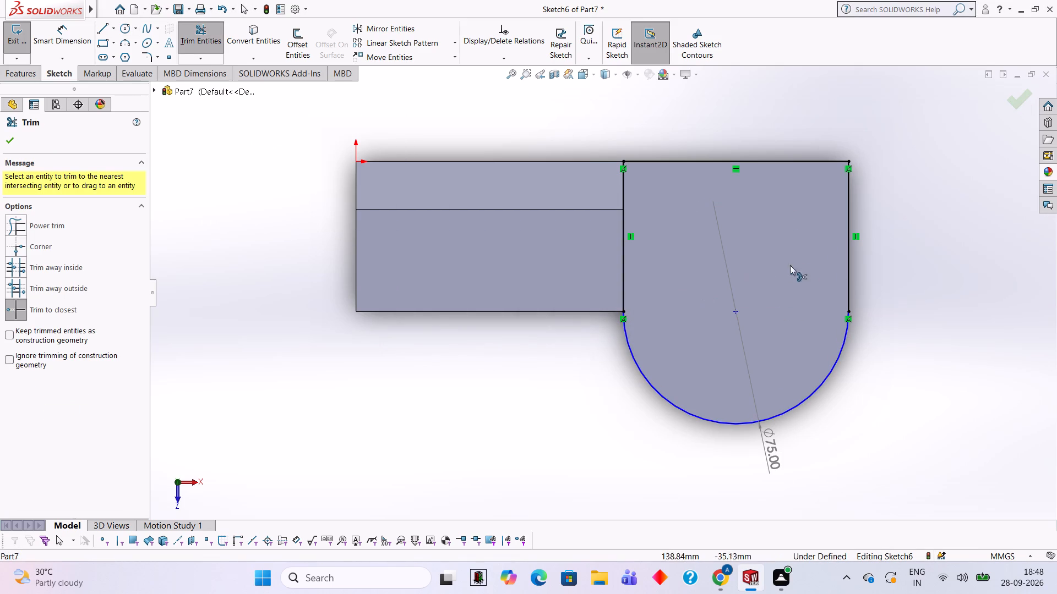
Extrude the round-ended outline 4 mm up from the extension's top face, merged with the existing body.
{"action": "middle_click_drag", "start_coordinate": [807, 123], "coordinate": [765, 106]}
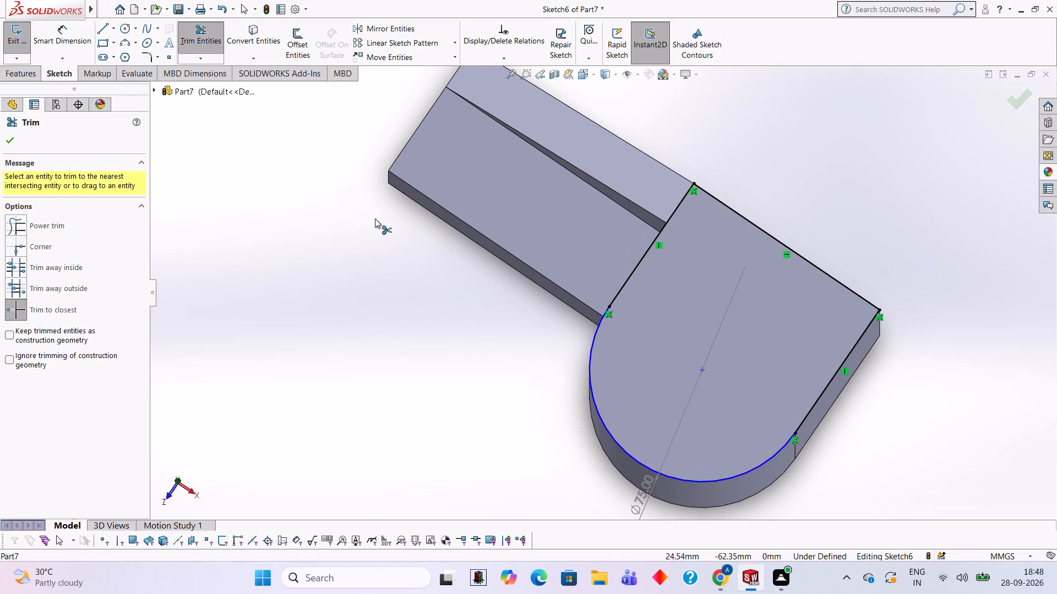
{"action": "left_click", "coordinate": [16, 75]}
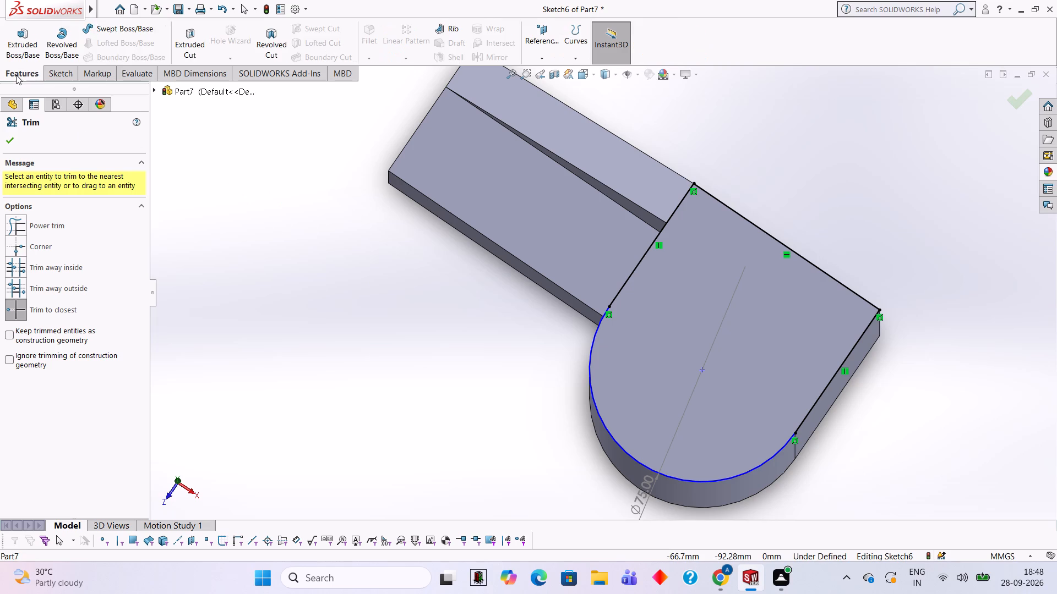
{"action": "left_click", "coordinate": [34, 51]}
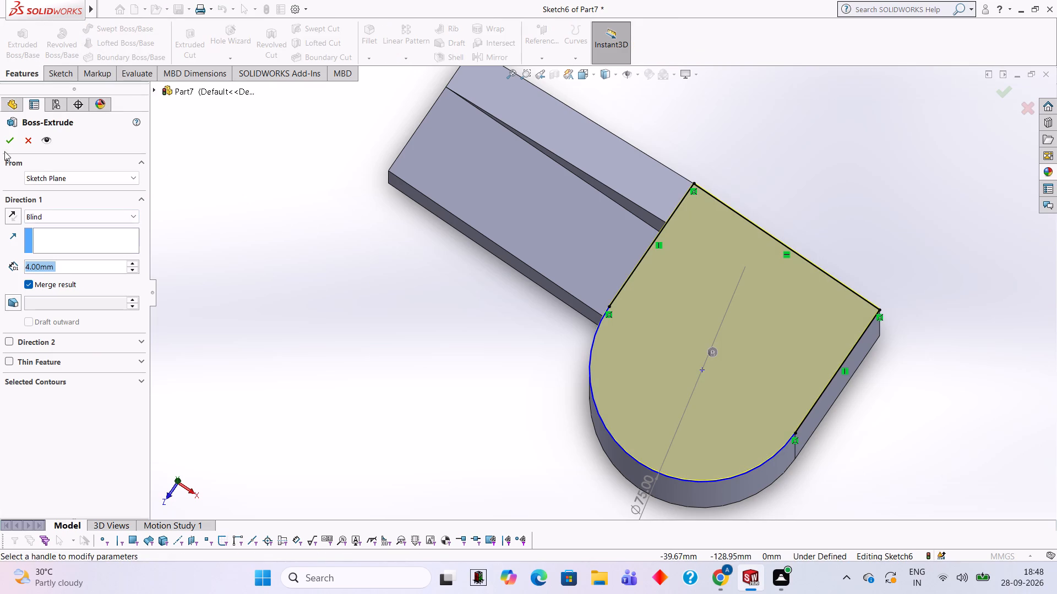
{"action": "left_click", "coordinate": [8, 142]}
{"action": "left_click", "coordinate": [300, 199]}
Start a sketch on the part's flat rear face, the one with the sloped rib edge, and view it face-on.
{"action": "middle_click_drag", "start_coordinate": [295, 225], "coordinate": [393, 219]}
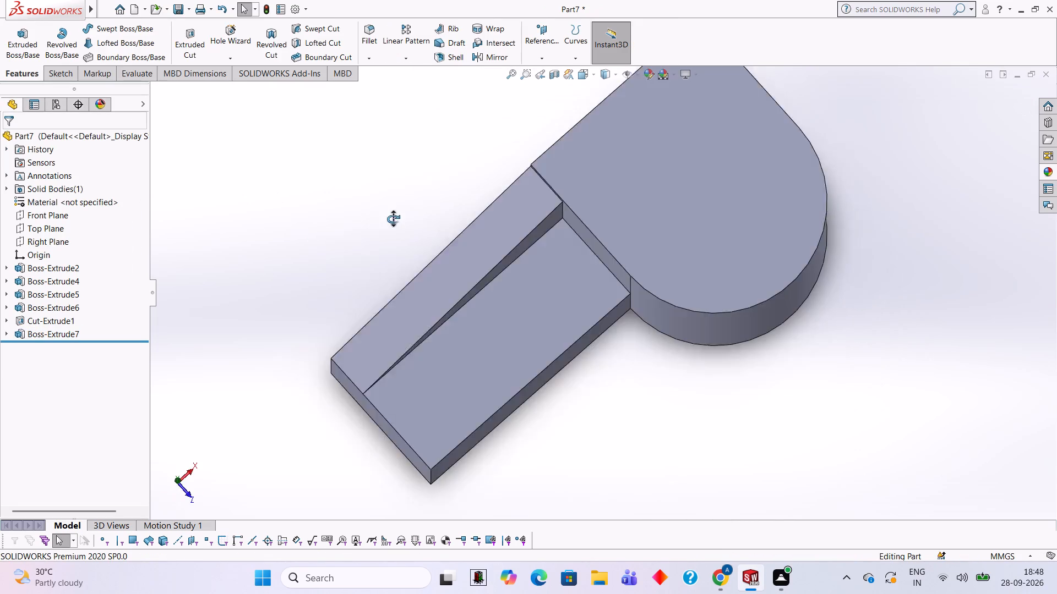
{"action": "middle_click_drag", "start_coordinate": [393, 219], "coordinate": [390, 182]}
{"action": "middle_click_drag", "start_coordinate": [415, 295], "coordinate": [416, 189]}
{"action": "middle_click_drag", "start_coordinate": [423, 201], "coordinate": [537, 247]}
{"action": "scroll", "coordinate": [443, 212], "scroll_direction": "down", "scroll_amount": 1}
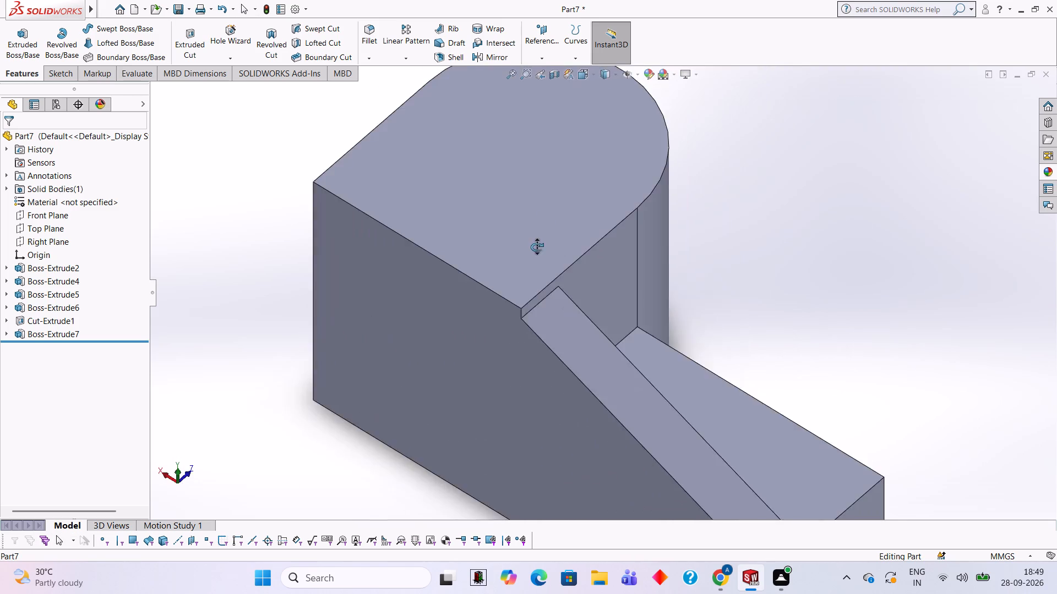
{"action": "middle_click_drag", "start_coordinate": [537, 247], "coordinate": [560, 141]}
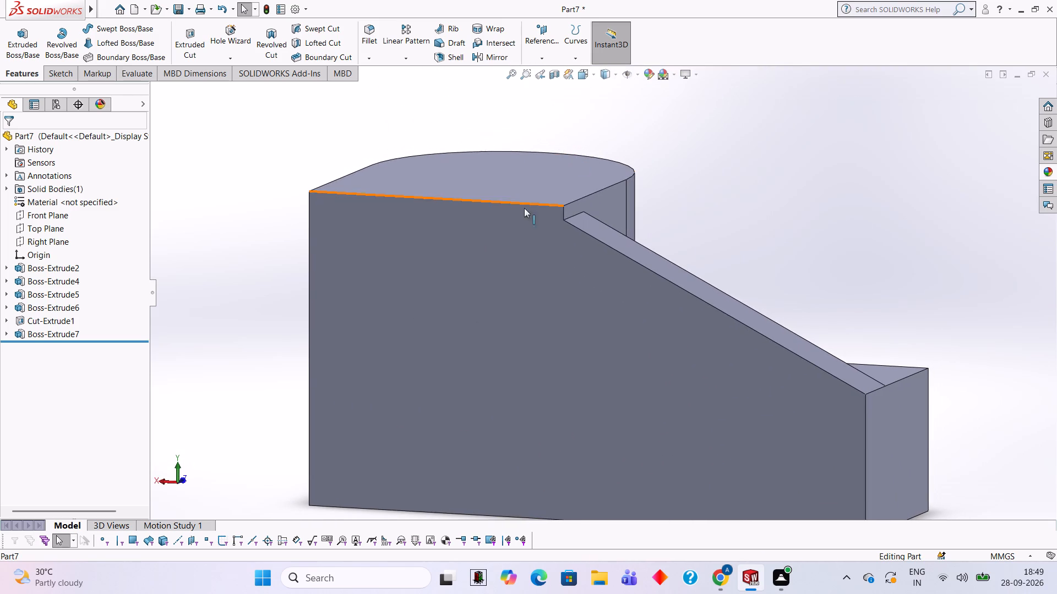
{"action": "middle_click_drag", "start_coordinate": [496, 227], "coordinate": [516, 217]}
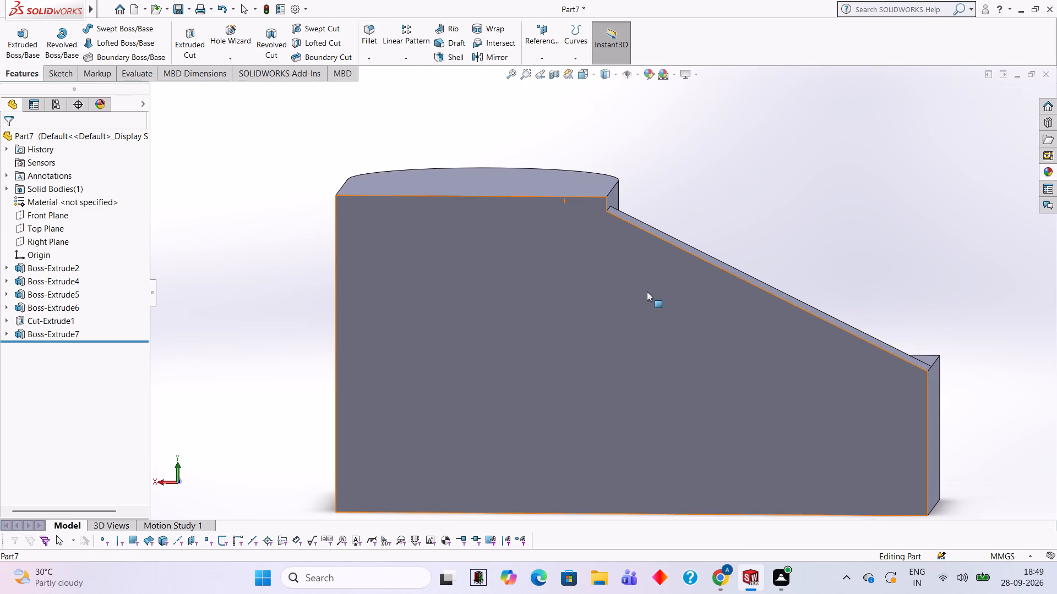
{"action": "left_click", "coordinate": [646, 293]}
{"action": "left_click", "coordinate": [696, 257]}
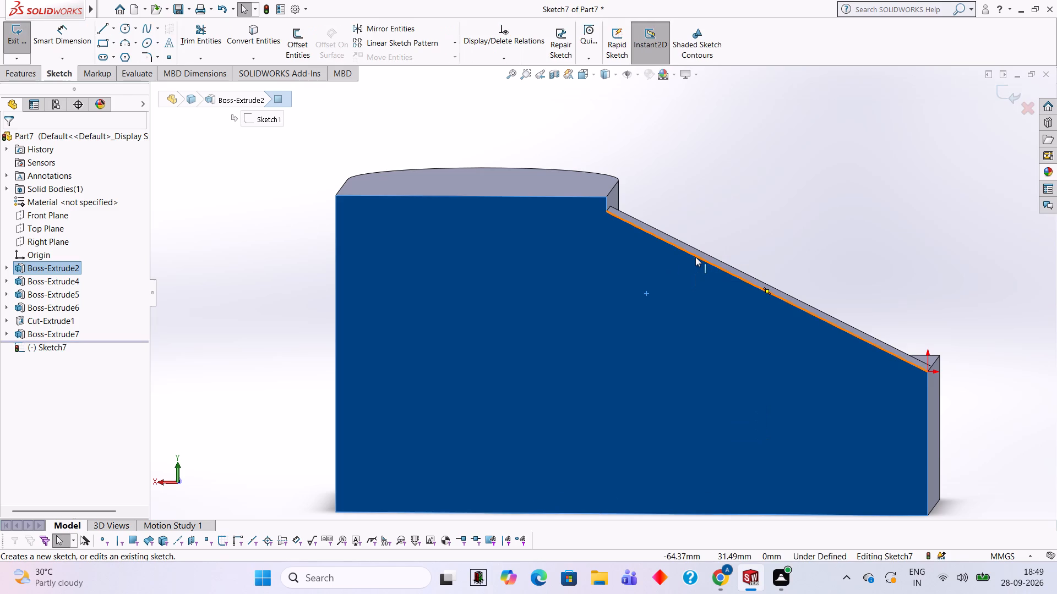
{"action": "key", "text": "ctrl+8"}
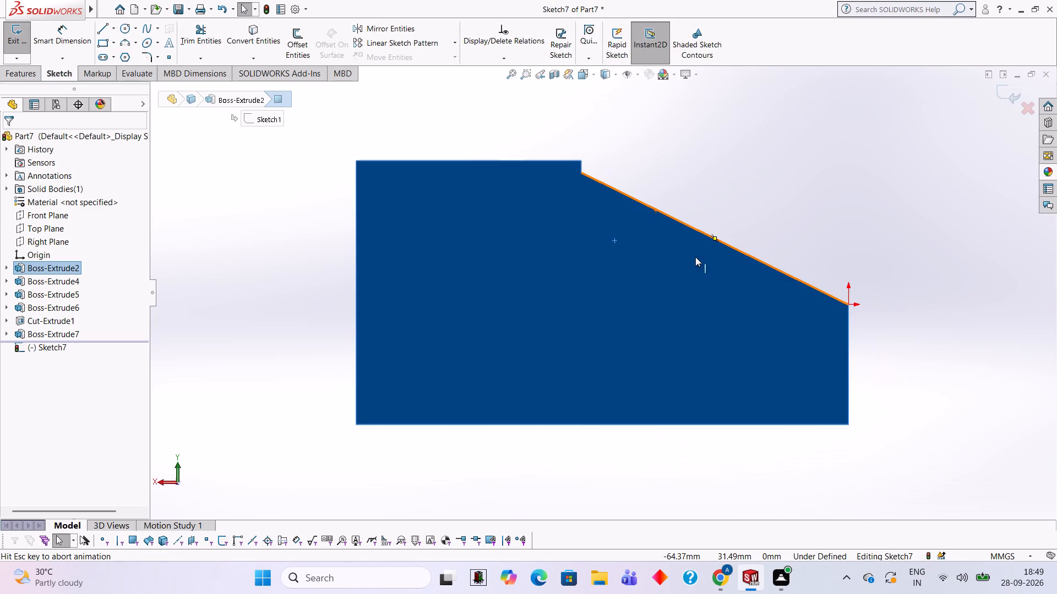
{"action": "scroll", "coordinate": [802, 223], "scroll_direction": "down", "scroll_amount": 2}
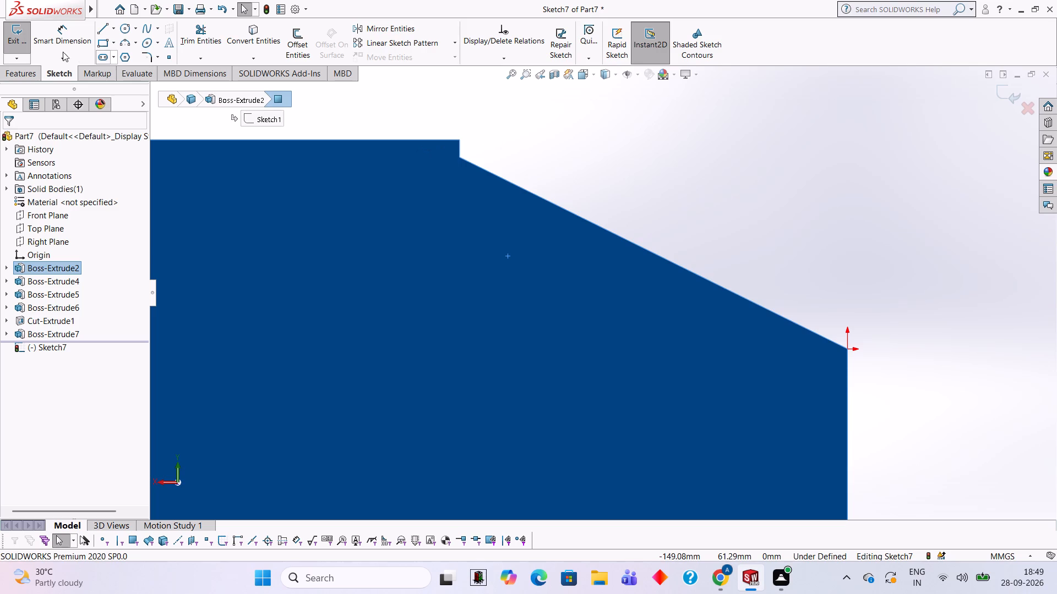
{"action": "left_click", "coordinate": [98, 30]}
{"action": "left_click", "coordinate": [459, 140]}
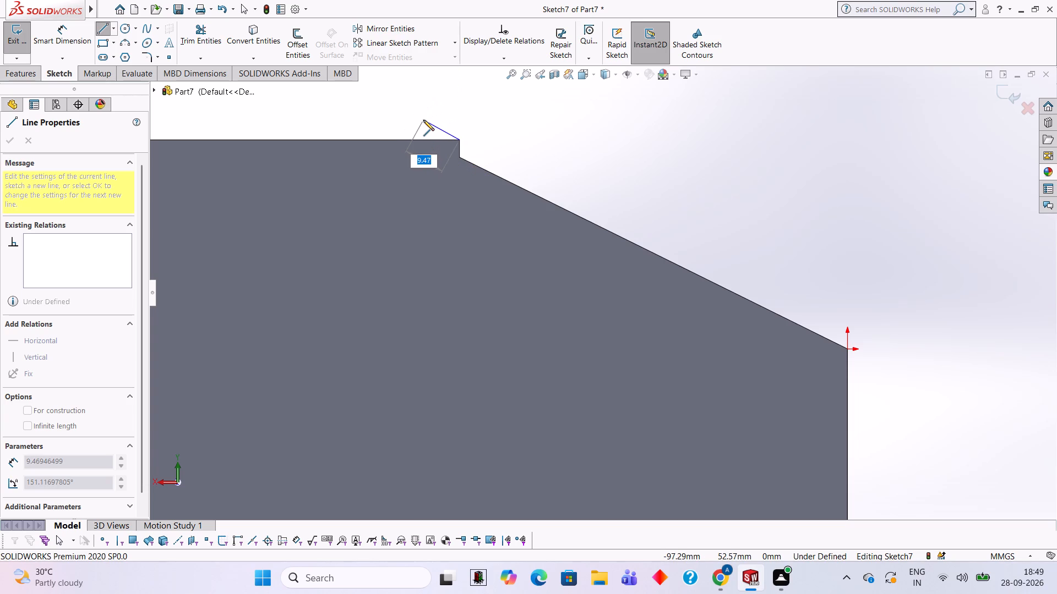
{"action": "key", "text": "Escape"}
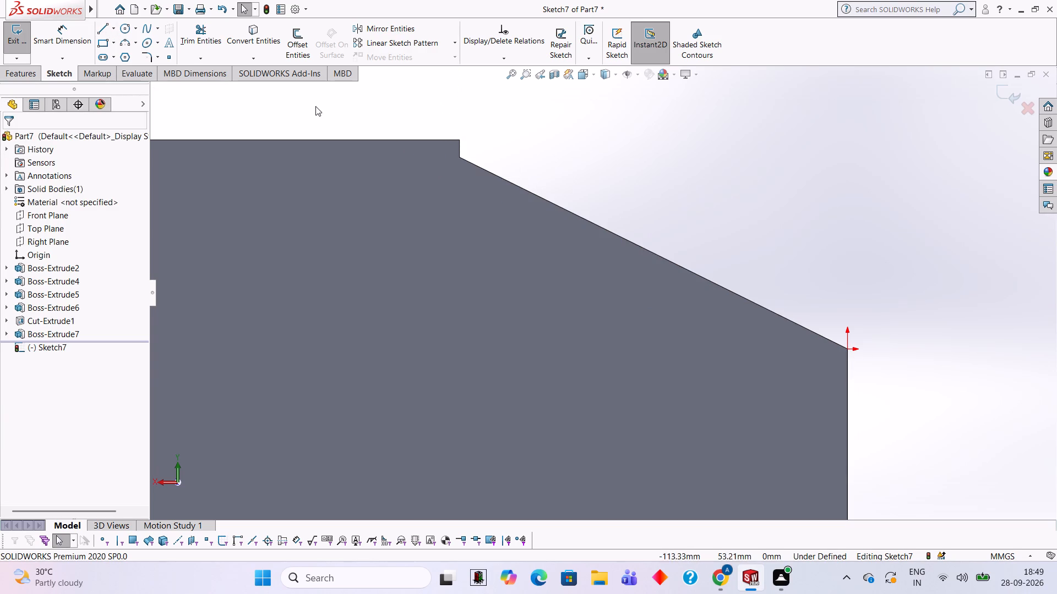
Draw a closed thin triangle of lines joining the extension's top corner, the rib slope's upper end and the slope's lower end.
{"action": "left_click", "coordinate": [103, 27]}
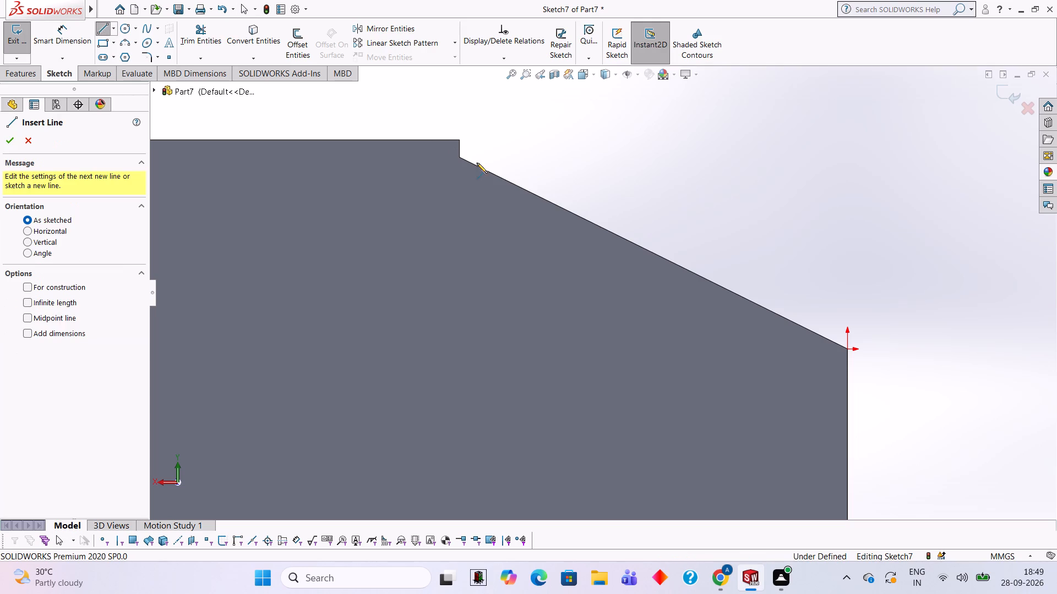
{"action": "left_click", "coordinate": [459, 140]}
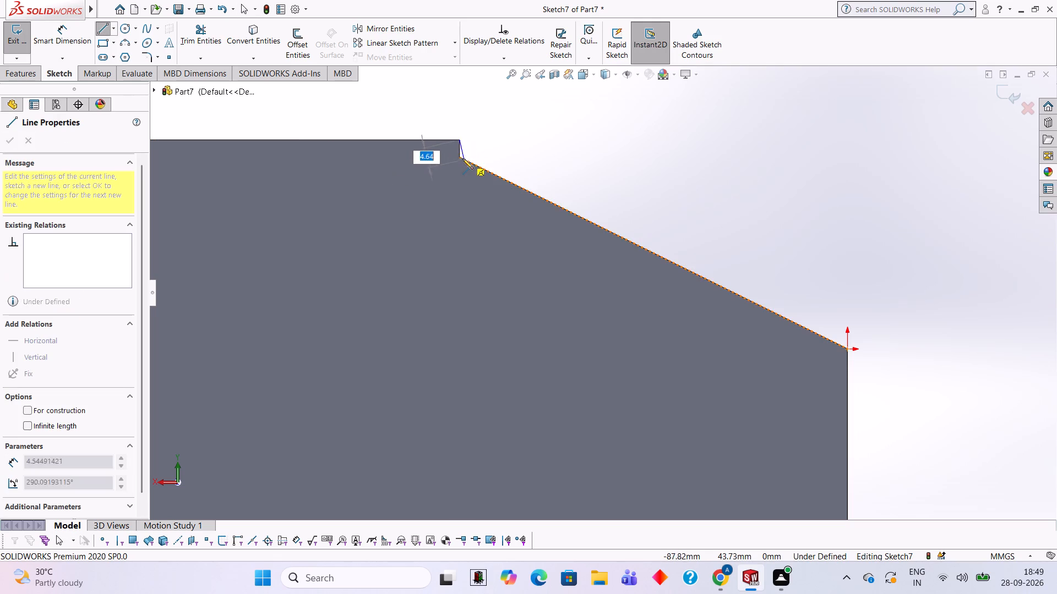
{"action": "left_click", "coordinate": [458, 158]}
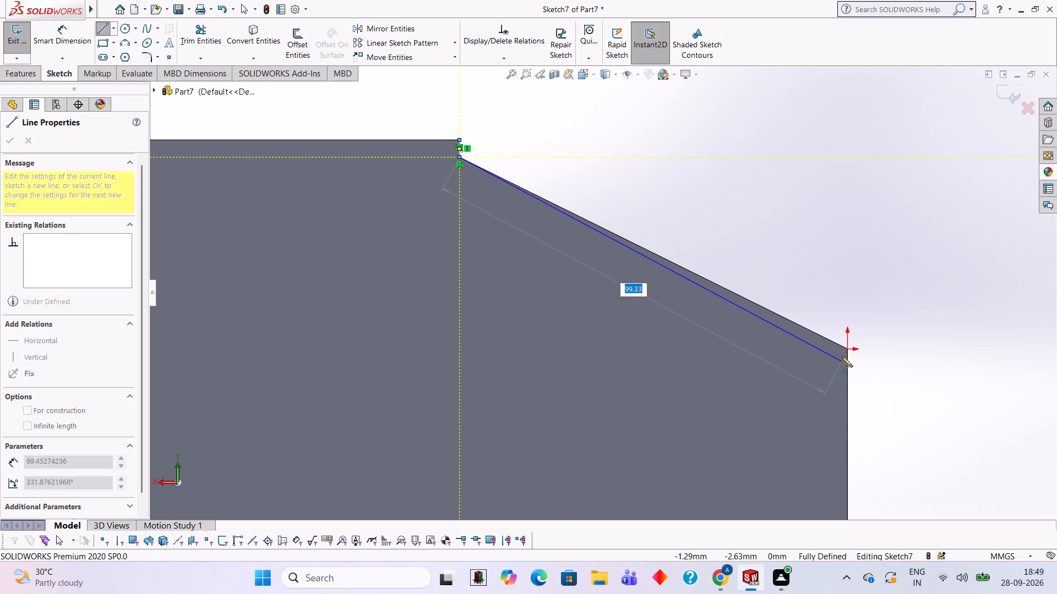
{"action": "left_click", "coordinate": [849, 349]}
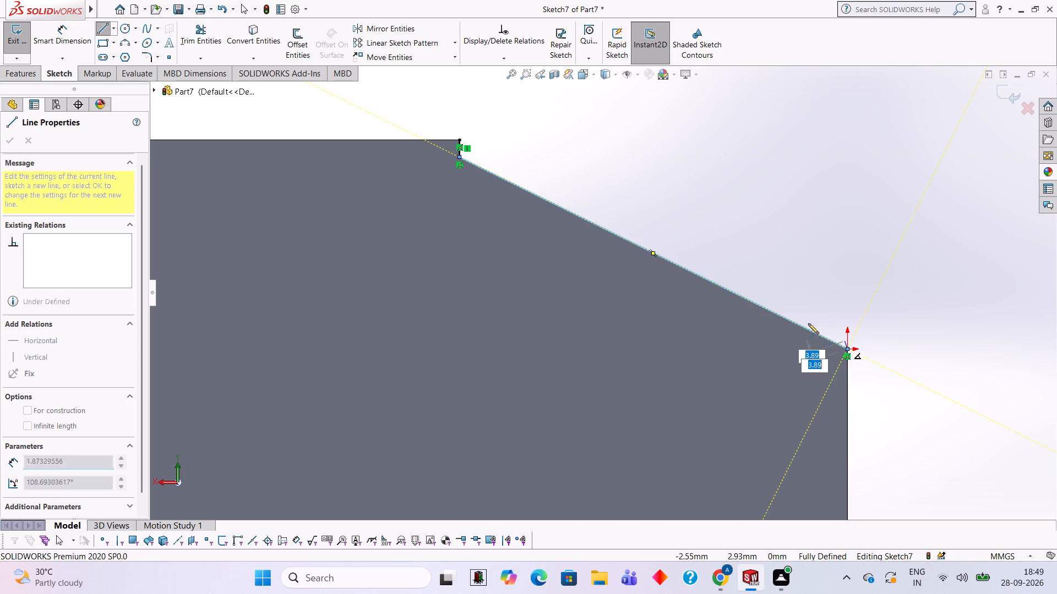
{"action": "left_click", "coordinate": [457, 140]}
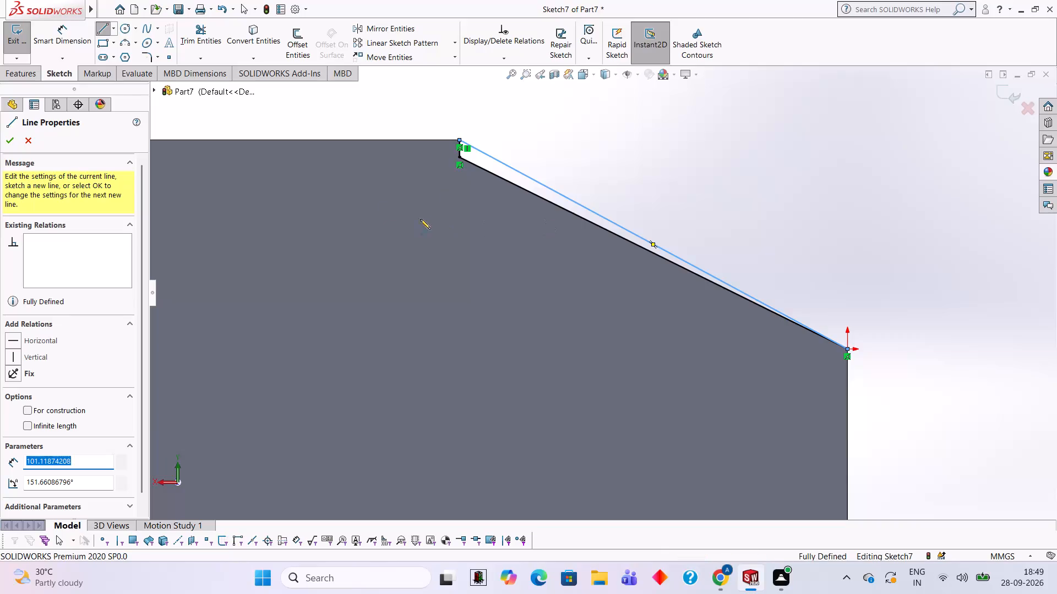
Extrude the thin triangle 16 mm in the reversed direction, across the rib's thickness, merged with the existing body.
{"action": "left_click", "coordinate": [35, 76]}
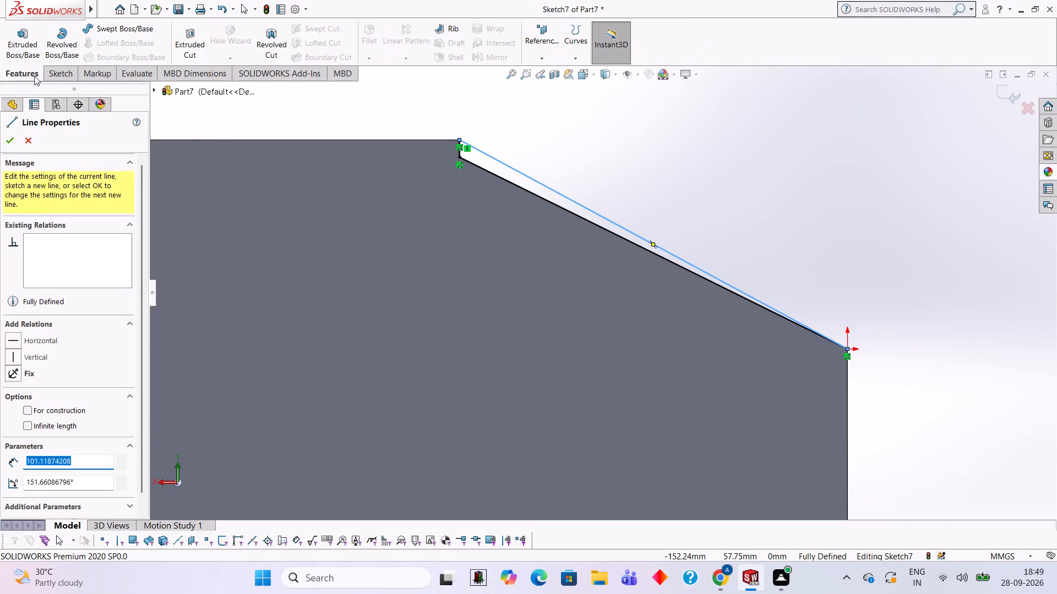
{"action": "middle_click_drag", "start_coordinate": [737, 139], "coordinate": [691, 228]}
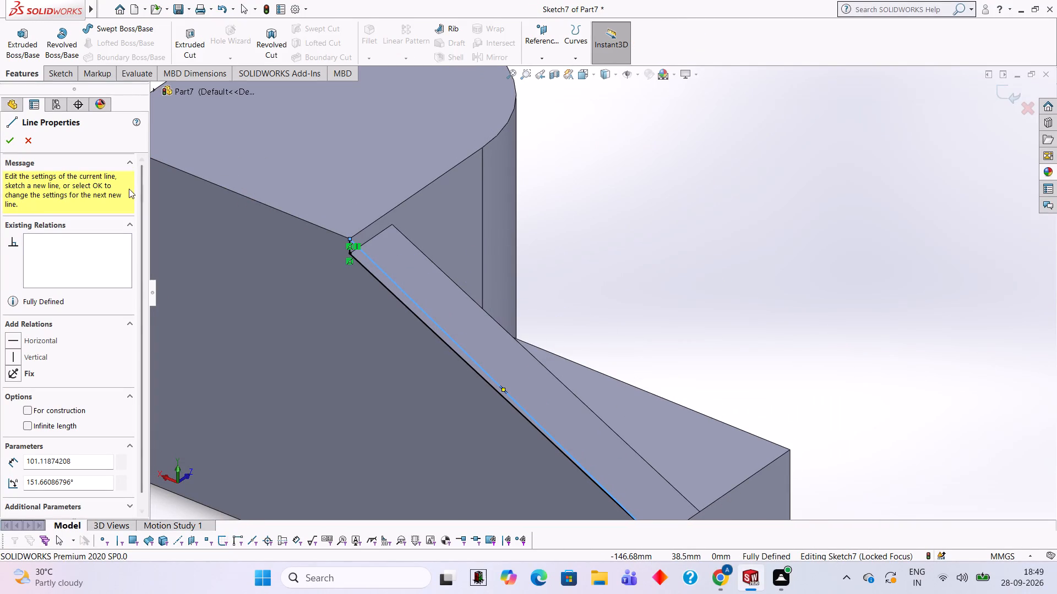
{"action": "left_click", "coordinate": [29, 50]}
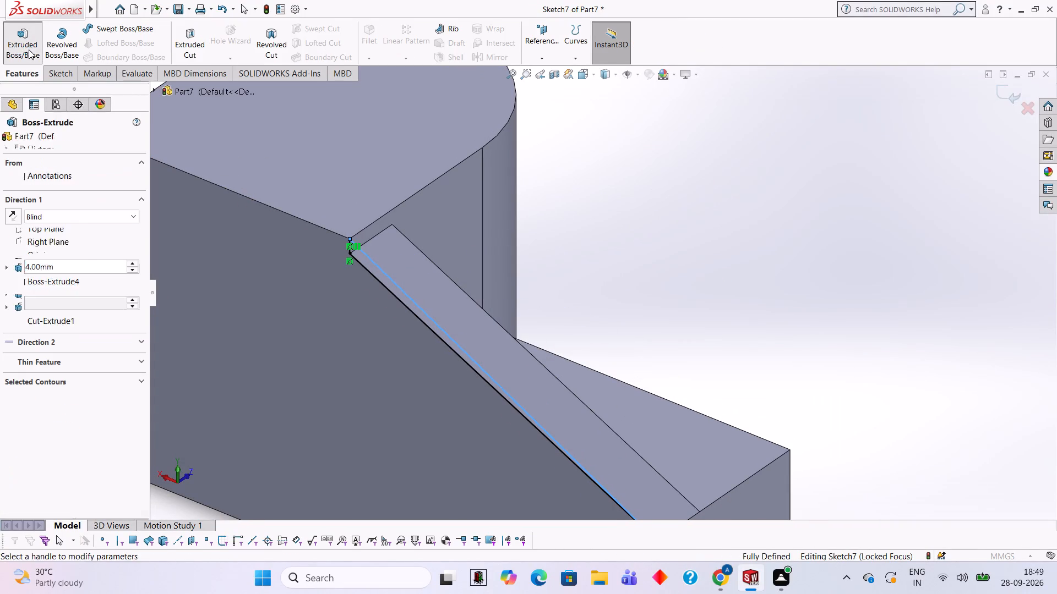
{"action": "left_click", "coordinate": [14, 216]}
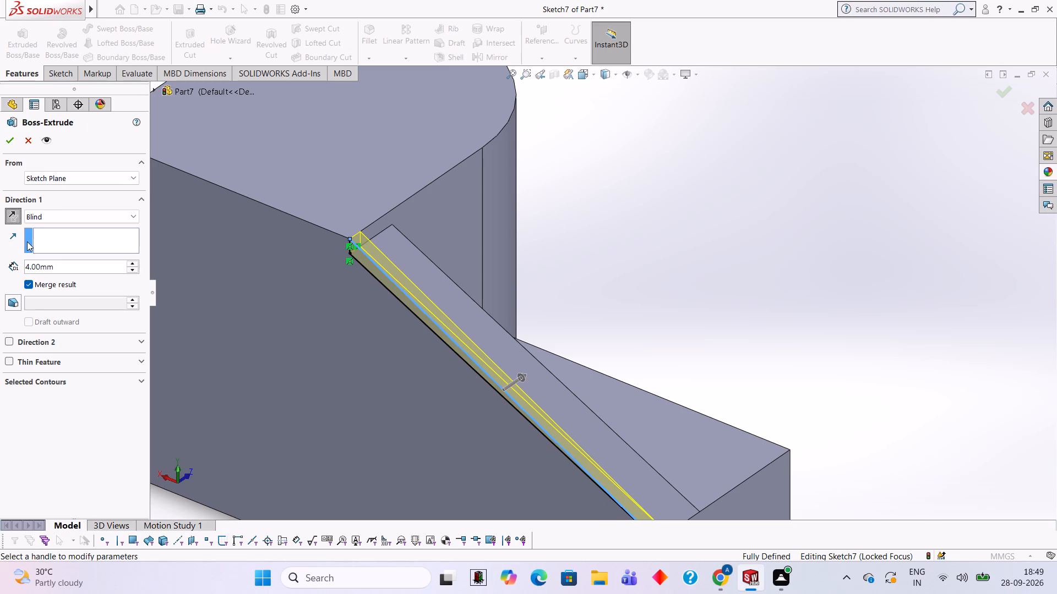
{"action": "left_click", "coordinate": [66, 267]}
{"action": "key", "text": "BackSpace"}
{"action": "key", "text": "BackSpace"}
{"action": "key", "text": "BackSpace"}
{"action": "key", "text": "BackSpace"}
{"action": "key", "text": "BackSpace"}
{"action": "key", "text": "BackSpace"}
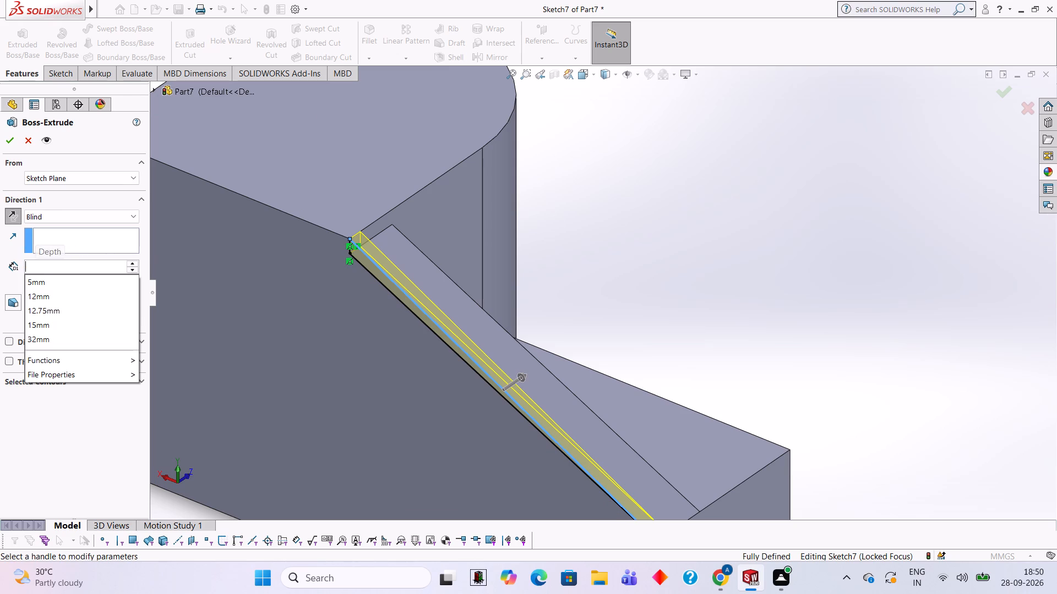
{"action": "key", "text": "BackSpace"}
{"action": "key", "text": "BackSpace"}
{"action": "type", "text": "16"}
{"action": "key", "text": "Return"}
{"action": "left_click", "coordinate": [13, 147]}
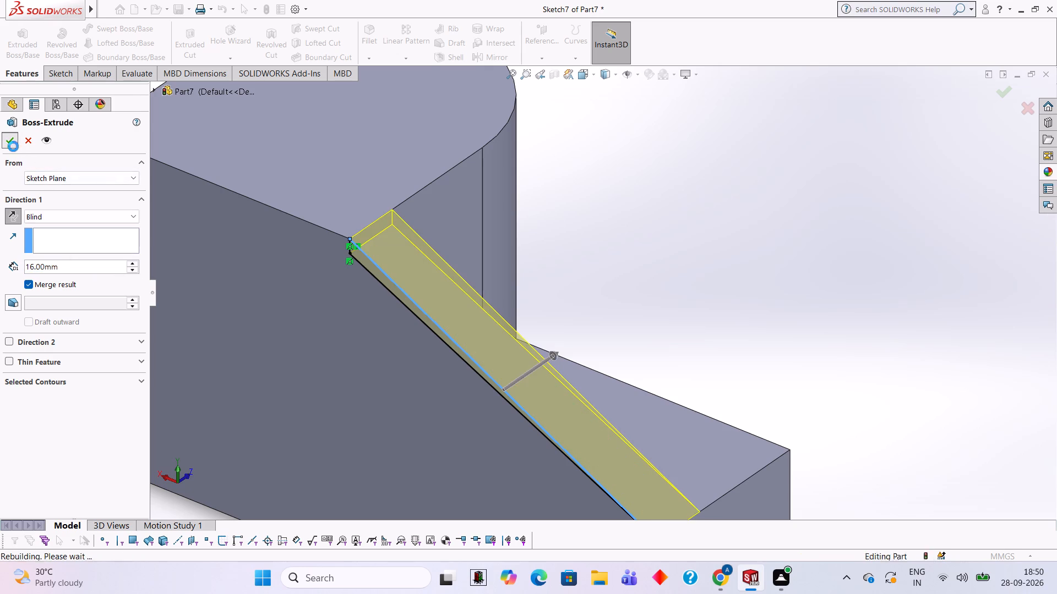
{"action": "left_click", "coordinate": [702, 195]}
Start a sketch on the extension's round-ended top face and view it face-on.
{"action": "middle_click_drag", "start_coordinate": [719, 204], "coordinate": [618, 167]}
{"action": "middle_click_drag", "start_coordinate": [775, 302], "coordinate": [744, 266]}
{"action": "scroll", "coordinate": [744, 266], "scroll_direction": "up", "scroll_amount": 2}
{"action": "middle_click_drag", "start_coordinate": [744, 266], "coordinate": [744, 283]}
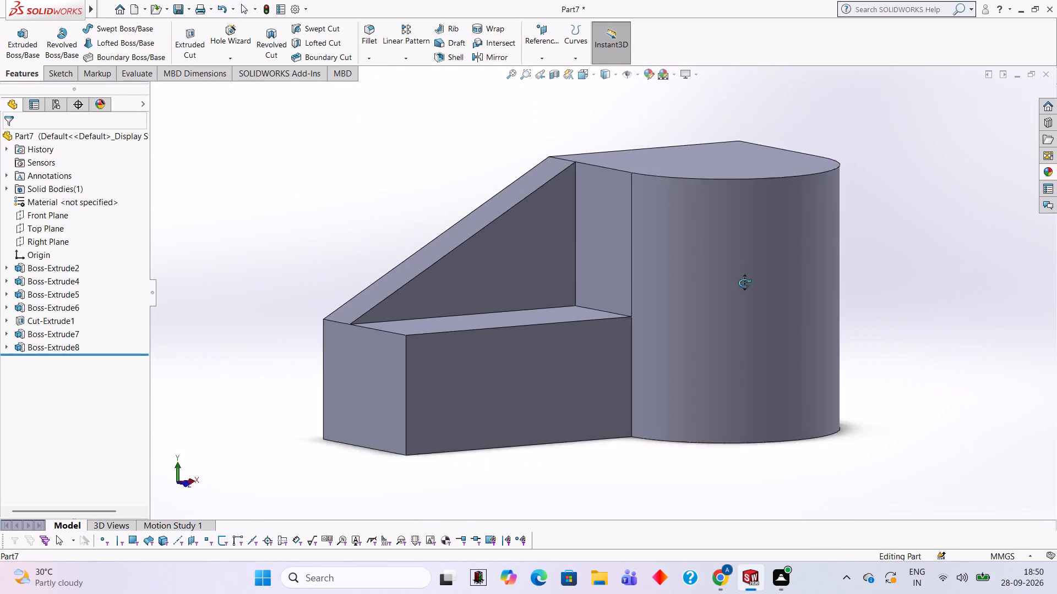
{"action": "middle_click_drag", "start_coordinate": [744, 283], "coordinate": [740, 291]}
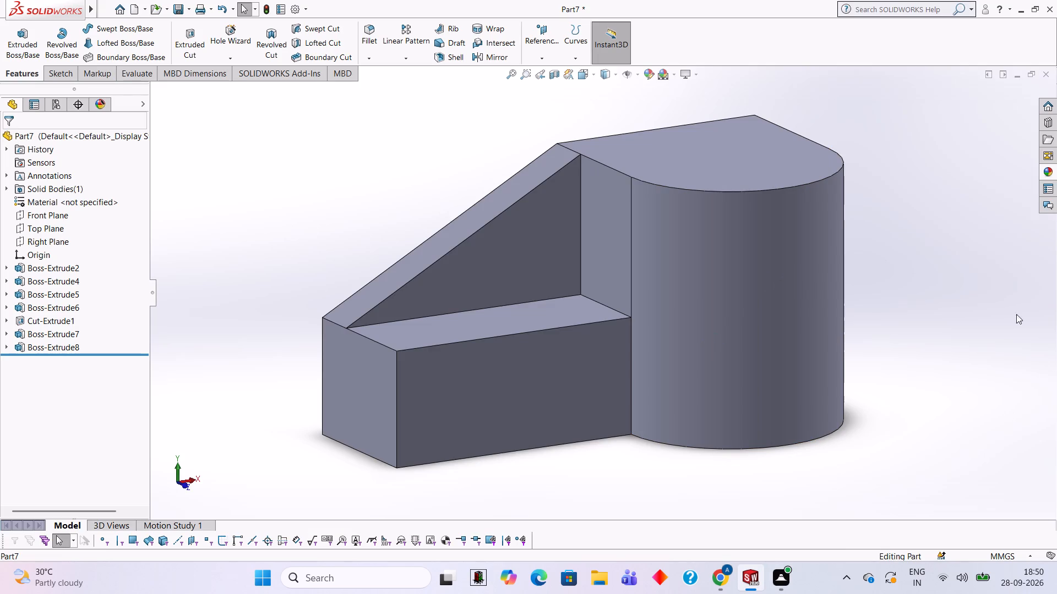
{"action": "middle_click_drag", "start_coordinate": [862, 220], "coordinate": [865, 264]}
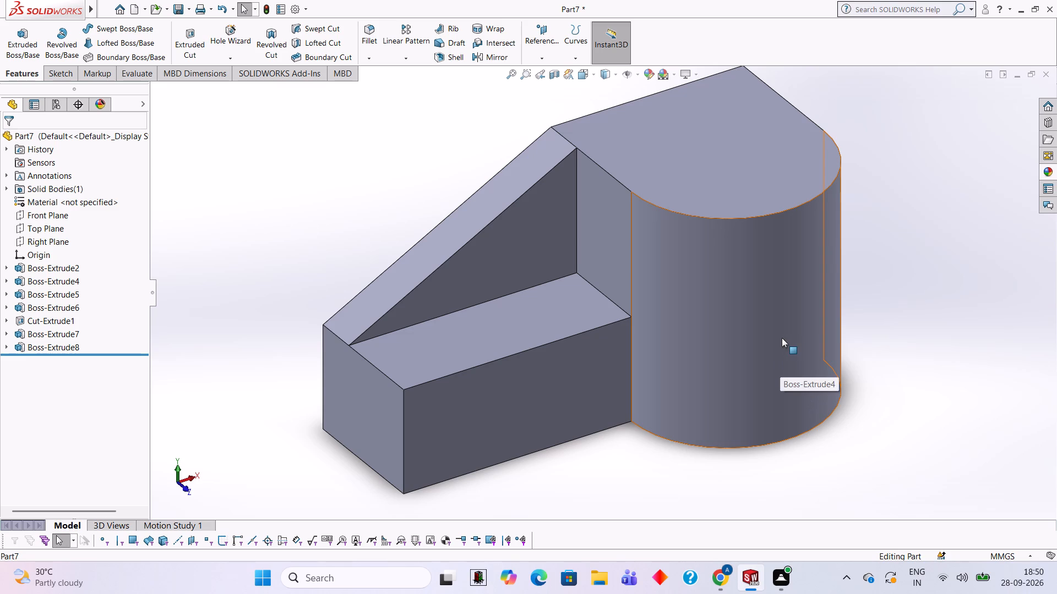
{"action": "left_click", "coordinate": [696, 135]}
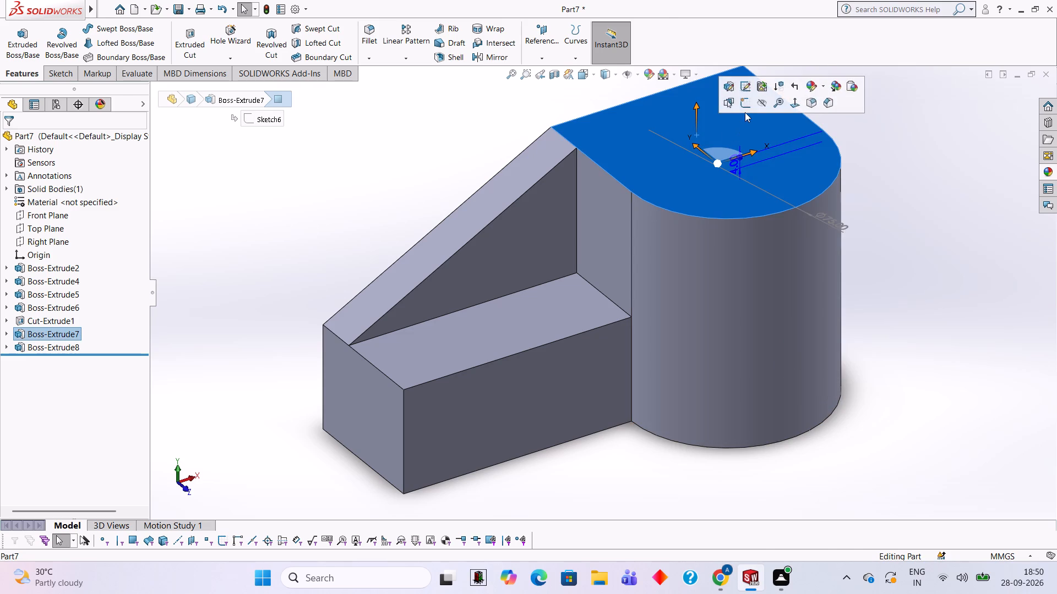
{"action": "left_click", "coordinate": [745, 106]}
{"action": "key", "text": "ctrl+8"}
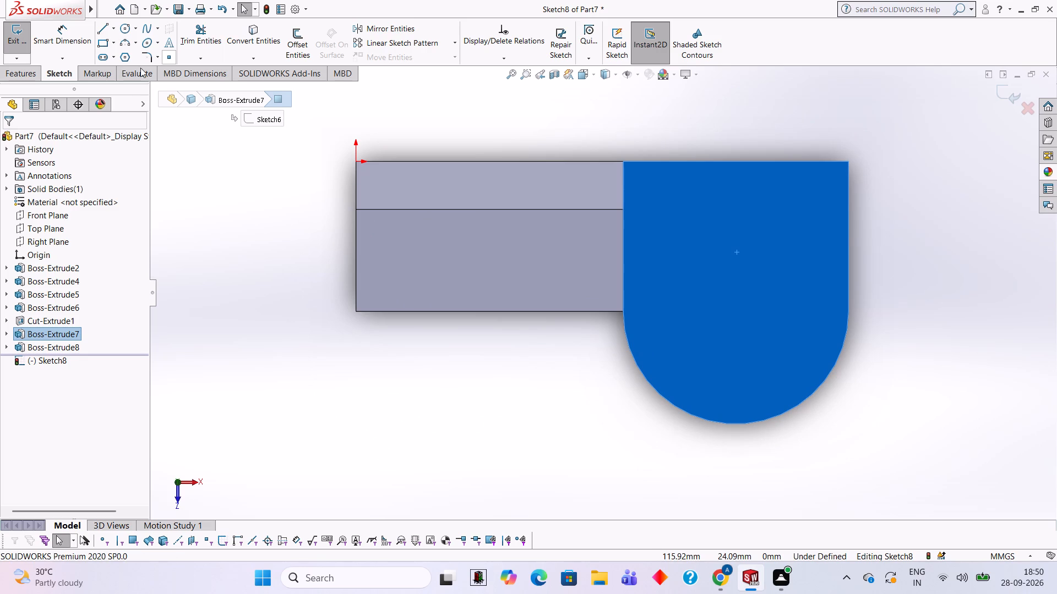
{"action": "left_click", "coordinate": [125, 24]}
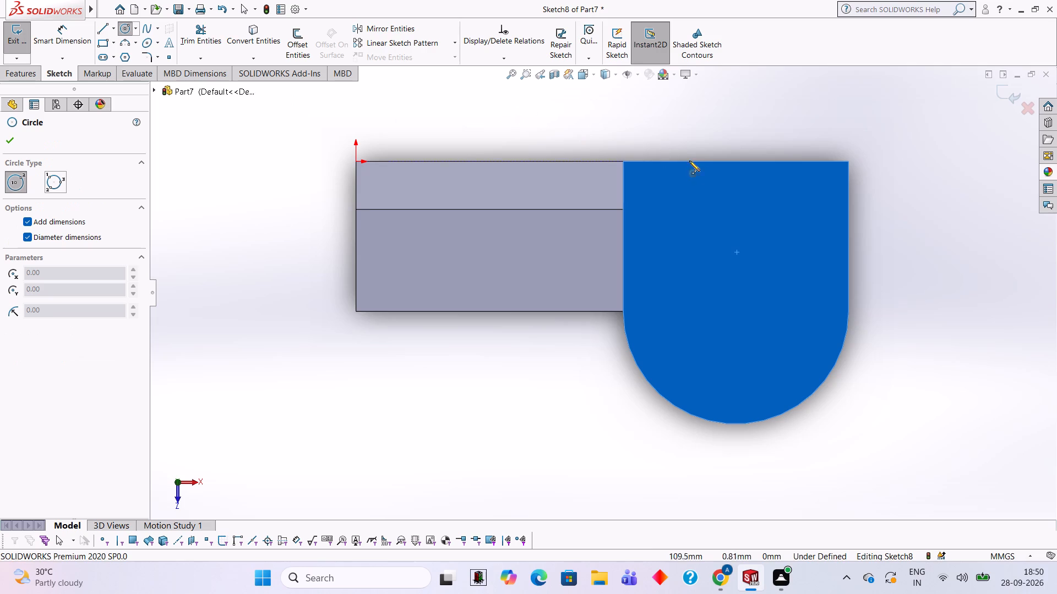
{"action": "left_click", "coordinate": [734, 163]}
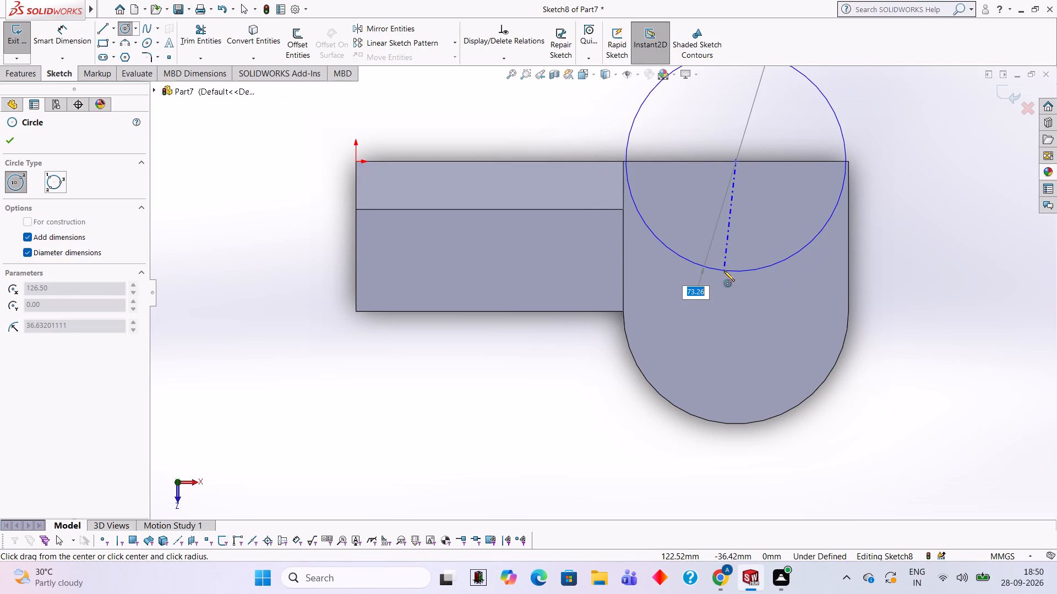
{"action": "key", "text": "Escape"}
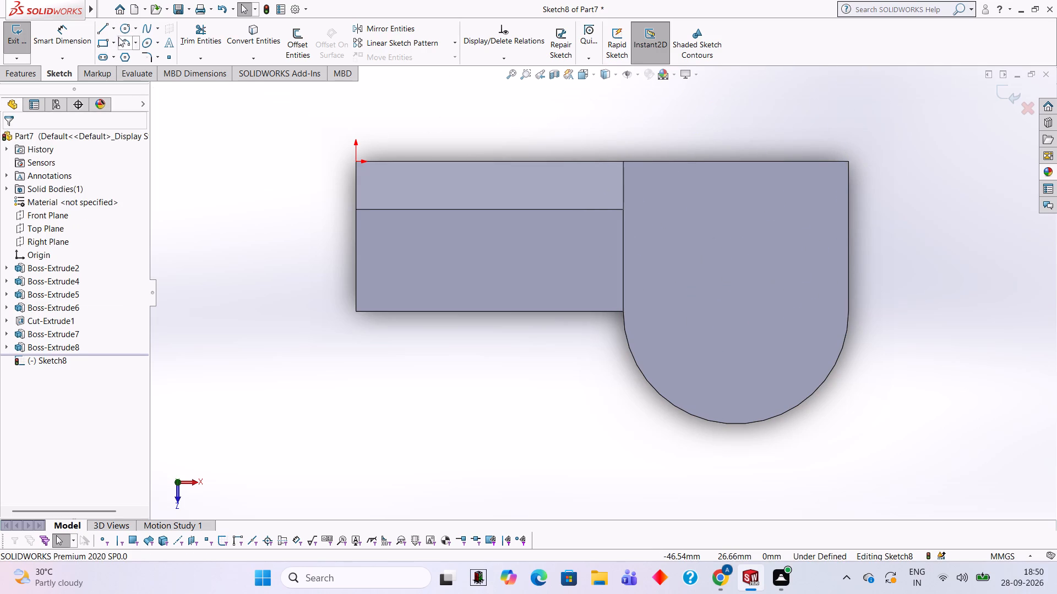
Draw a 50 mm line from the midpoint of the top face's straight rear edge, perpendicular to it, towards the rounded end.
{"action": "left_click", "coordinate": [105, 31]}
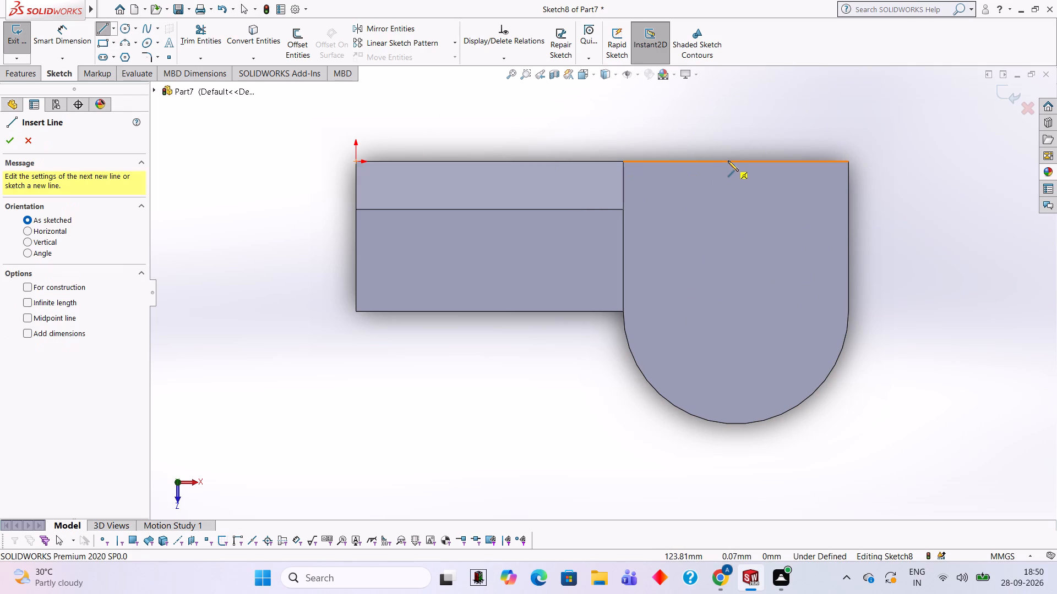
{"action": "left_click", "coordinate": [734, 160]}
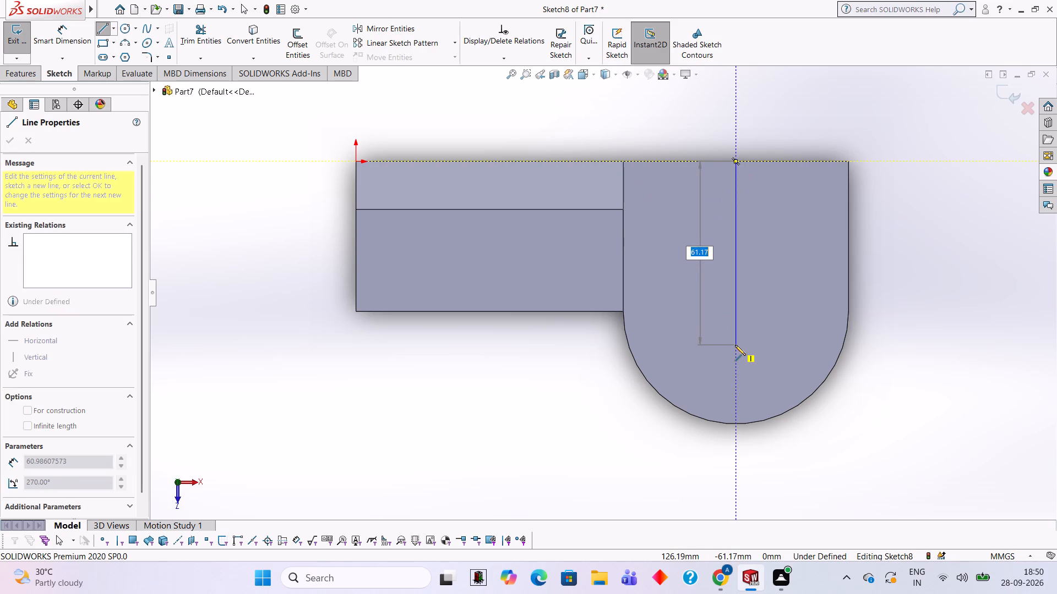
{"action": "type", "text": "50"}
{"action": "key", "text": "Return"}
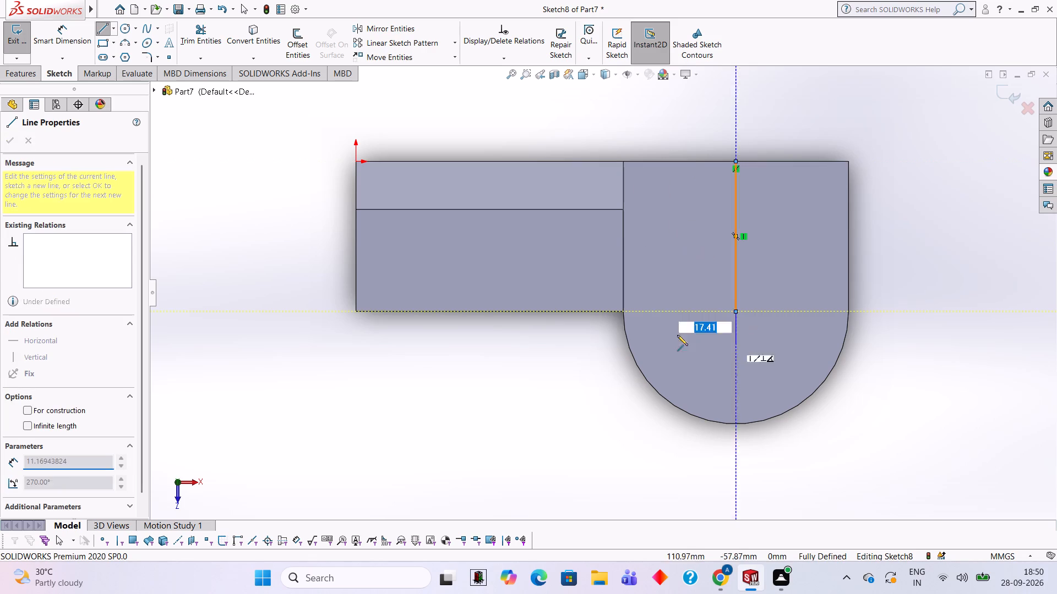
{"action": "key", "text": "Escape"}
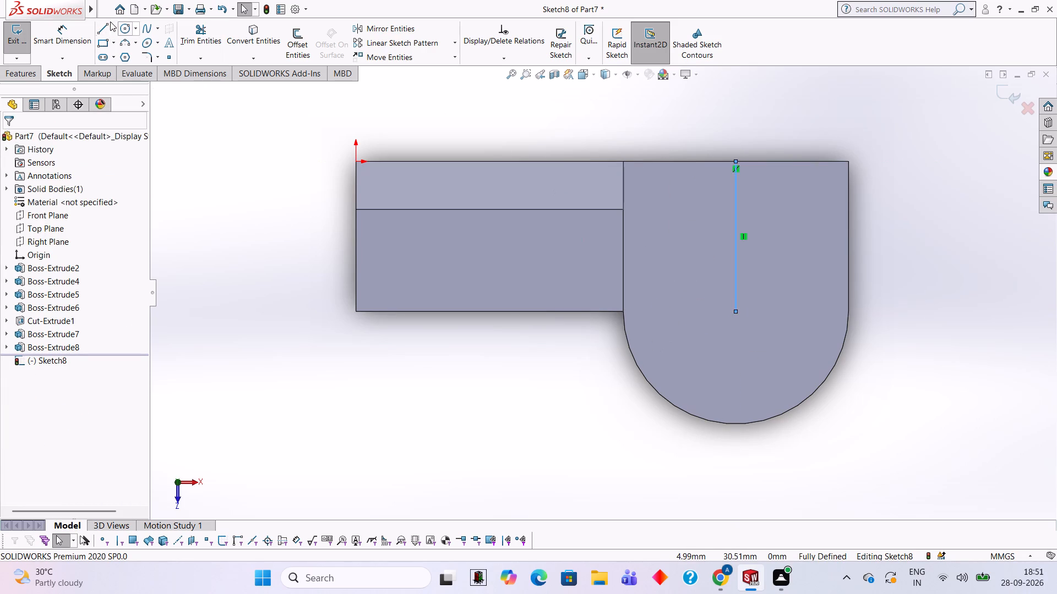
Draw a 50 mm diameter circle centred on the free end of the 50 mm line on the top face.
{"action": "left_click", "coordinate": [124, 29]}
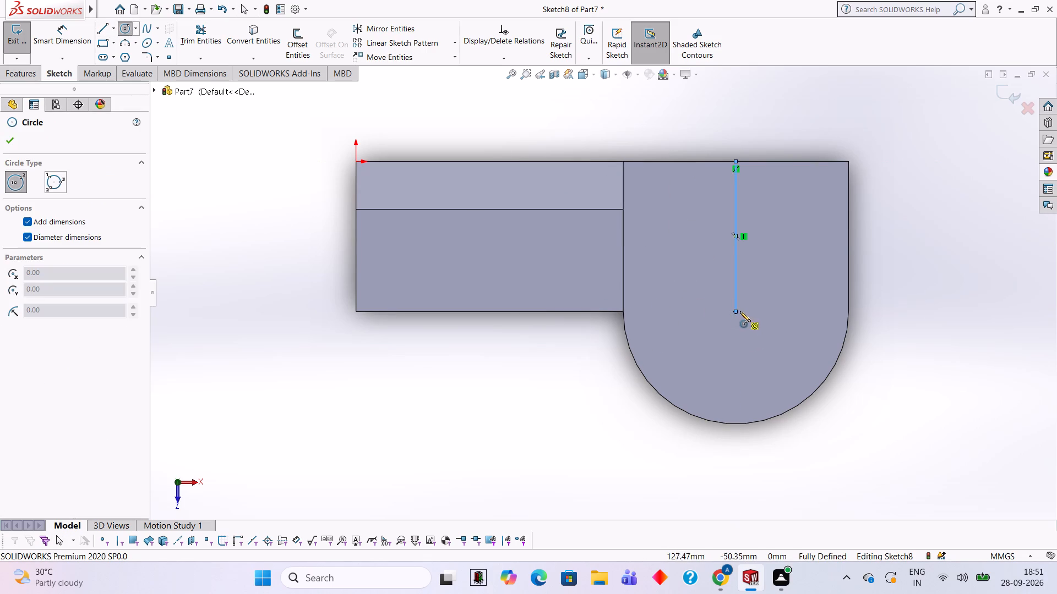
{"action": "left_click", "coordinate": [737, 313]}
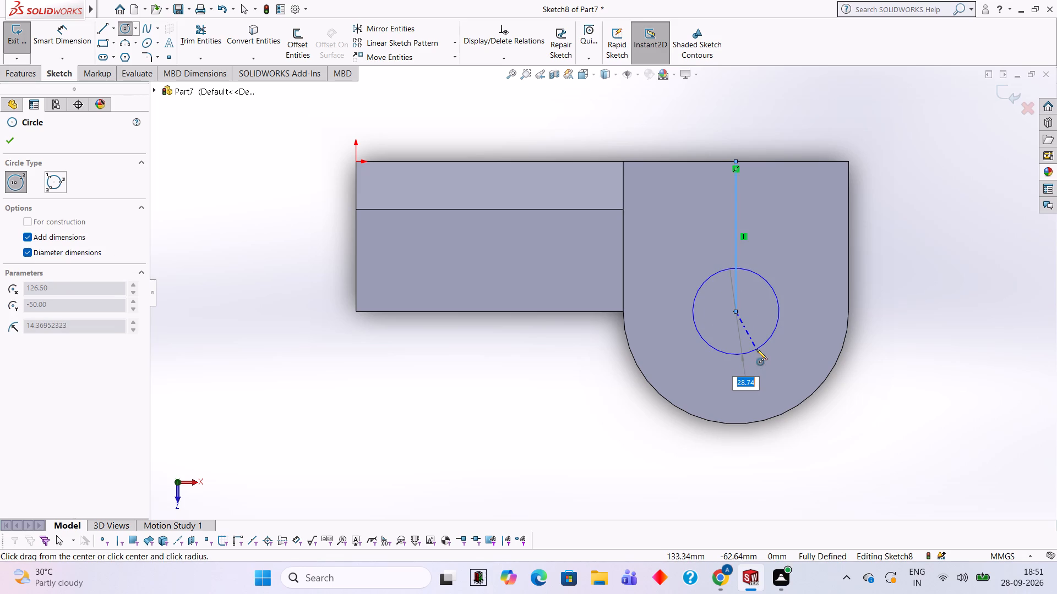
{"action": "type", "text": "50"}
{"action": "key", "text": "Return"}
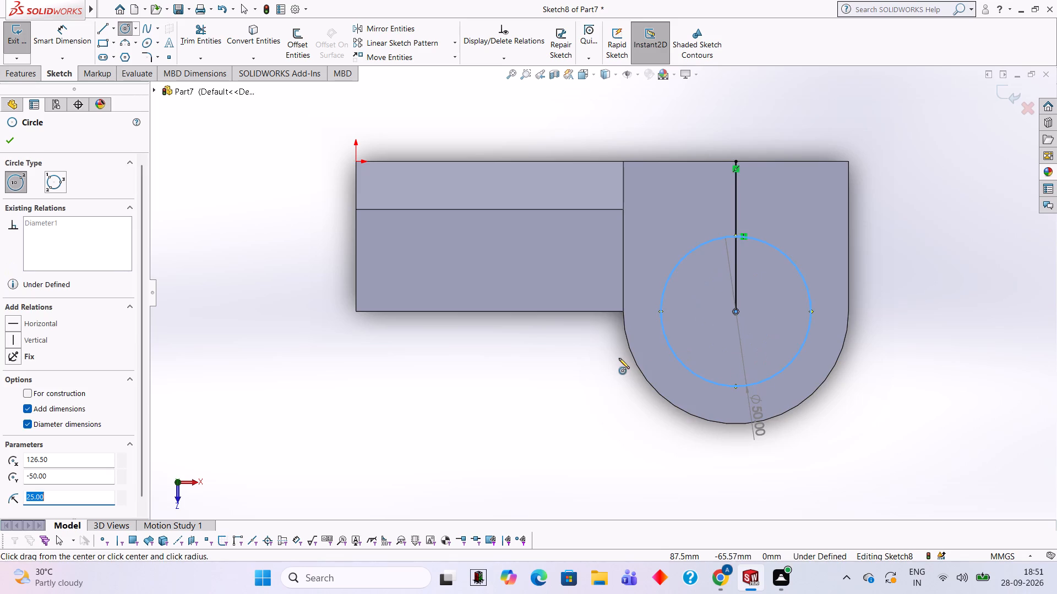
{"action": "key", "text": "Escape"}
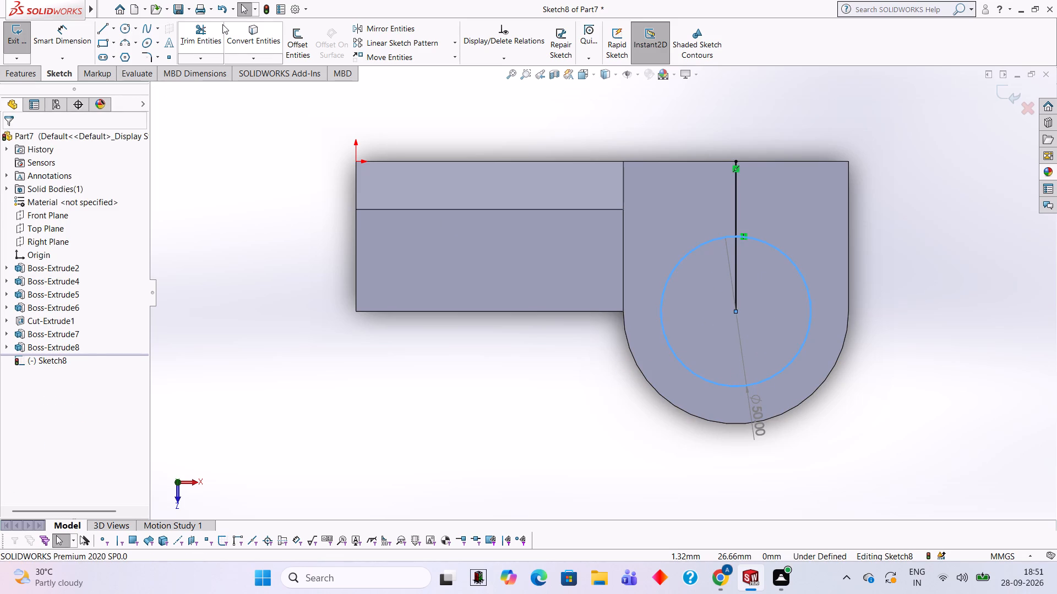
Trim away both portions of the 50 mm helper line, outside and inside the circle.
{"action": "left_click", "coordinate": [196, 40]}
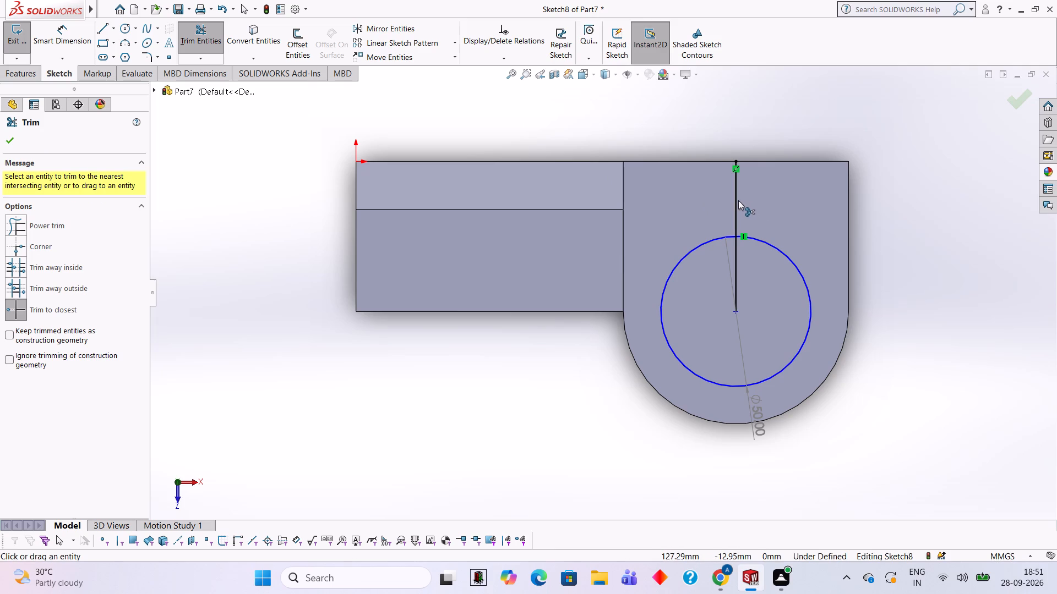
{"action": "left_click", "coordinate": [738, 200]}
{"action": "left_click", "coordinate": [737, 253]}
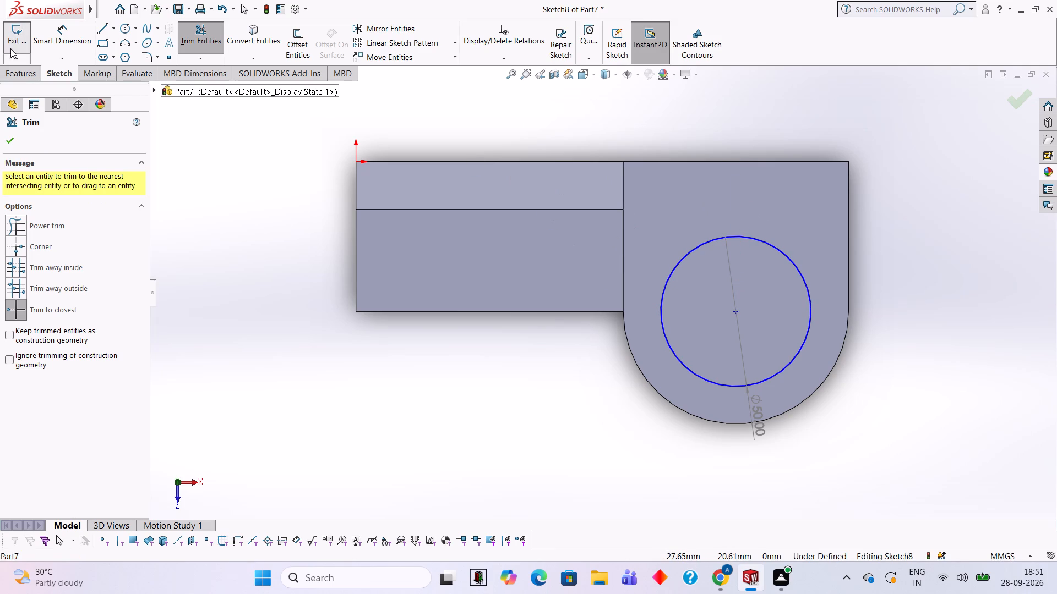
Cut-extrude the 50 mm circle blind to a depth of 88 mm down through the round-fronted extension.
{"action": "left_click", "coordinate": [14, 73]}
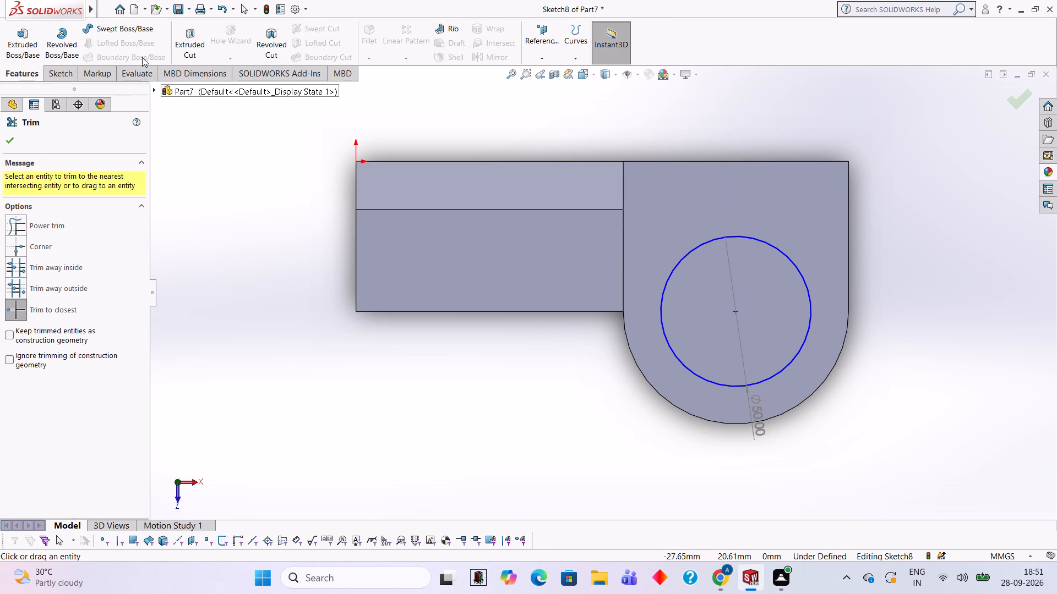
{"action": "left_click", "coordinate": [190, 38]}
{"action": "middle_click_drag", "start_coordinate": [429, 400], "coordinate": [422, 271]}
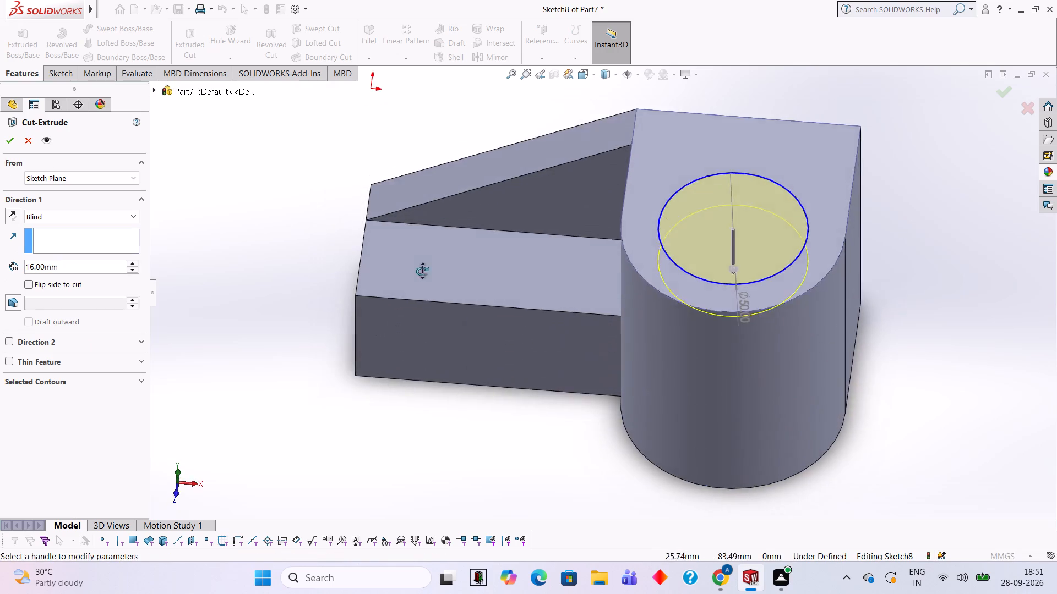
{"action": "middle_click_drag", "start_coordinate": [422, 271], "coordinate": [426, 199]}
{"action": "left_click", "coordinate": [72, 265]}
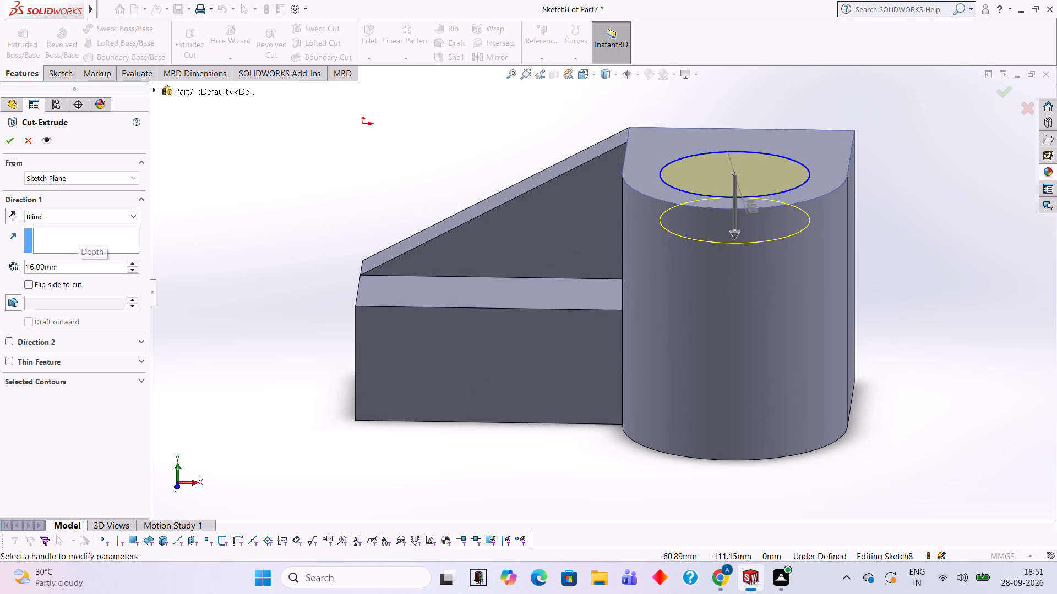
{"action": "key", "text": "BackSpace"}
{"action": "key", "text": "BackSpace"}
{"action": "key", "text": "BackSpace"}
{"action": "key", "text": "BackSpace"}
{"action": "key", "text": "BackSpace"}
{"action": "key", "text": "BackSpace"}
{"action": "key", "text": "BackSpace"}
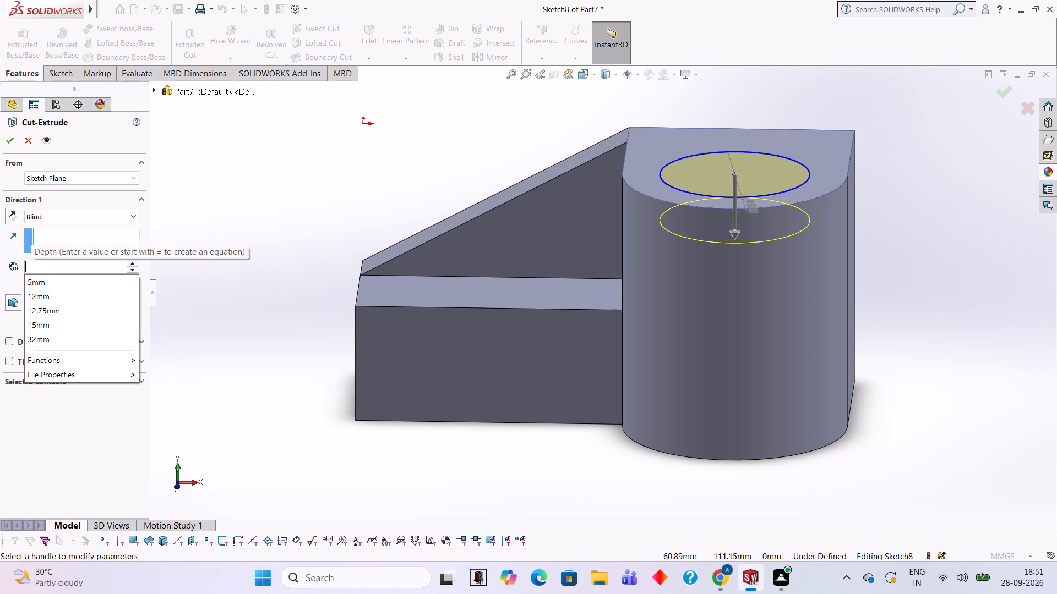
{"action": "type", "text": "88"}
{"action": "key", "text": "Return"}
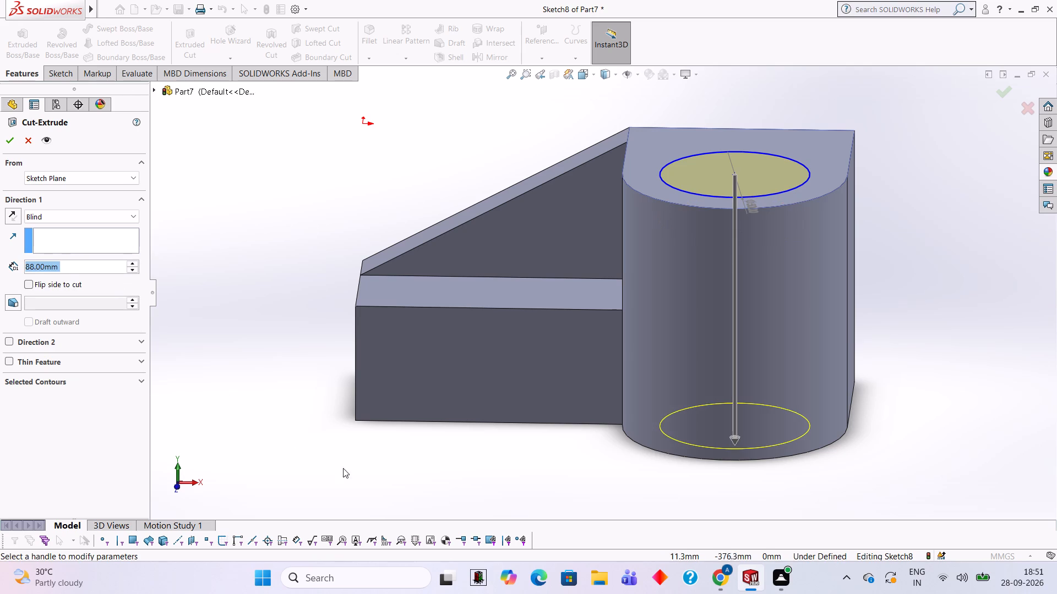
{"action": "middle_click_drag", "start_coordinate": [343, 468], "coordinate": [350, 403]}
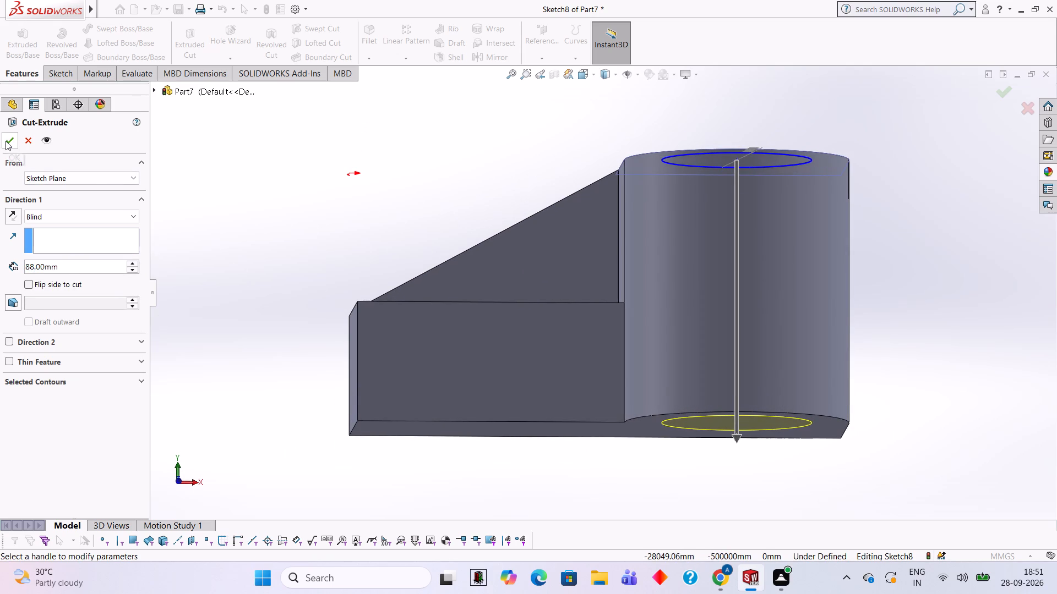
{"action": "left_click", "coordinate": [6, 141]}
{"action": "left_click", "coordinate": [156, 232]}
Start a sketch on the base block's front face and view it face-on.
{"action": "middle_click_drag", "start_coordinate": [265, 215], "coordinate": [268, 413]}
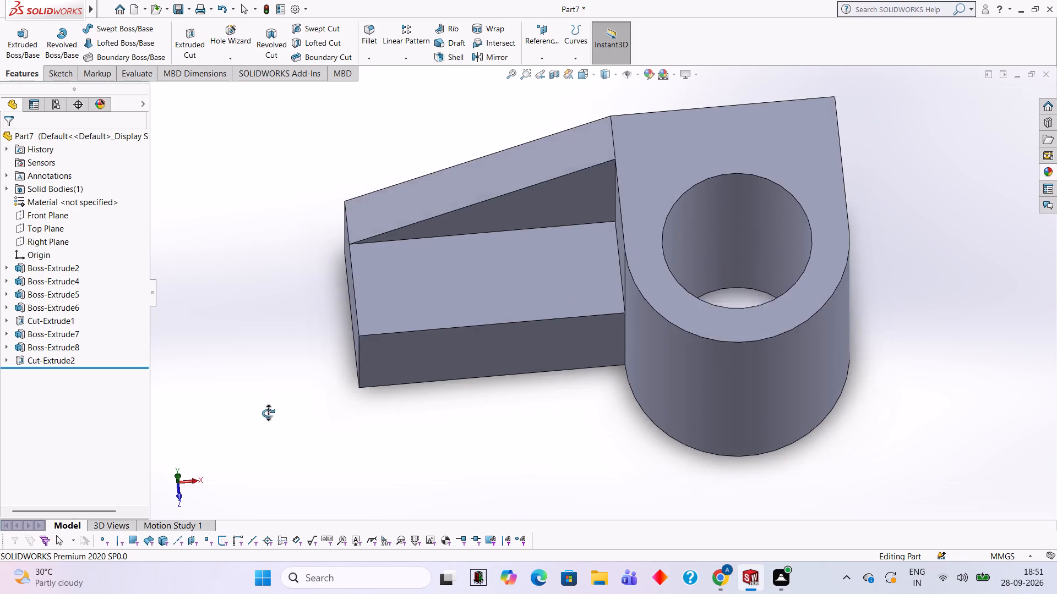
{"action": "middle_click_drag", "start_coordinate": [268, 413], "coordinate": [272, 427]}
{"action": "middle_click_drag", "start_coordinate": [285, 278], "coordinate": [320, 298]}
{"action": "middle_click_drag", "start_coordinate": [321, 295], "coordinate": [305, 197]}
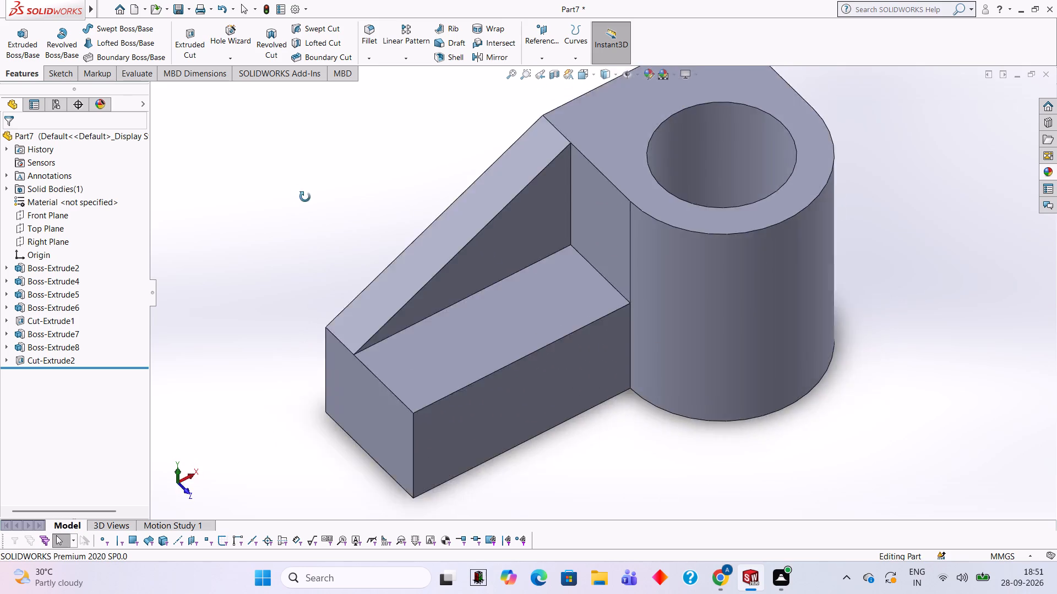
{"action": "middle_click_drag", "start_coordinate": [305, 197], "coordinate": [315, 202]}
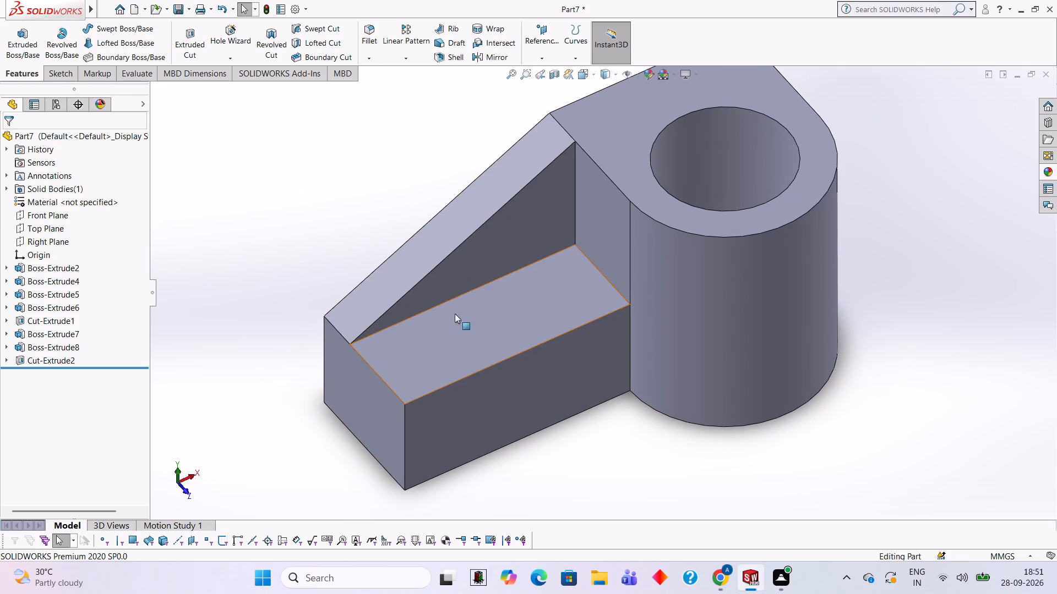
{"action": "left_click", "coordinate": [516, 410]}
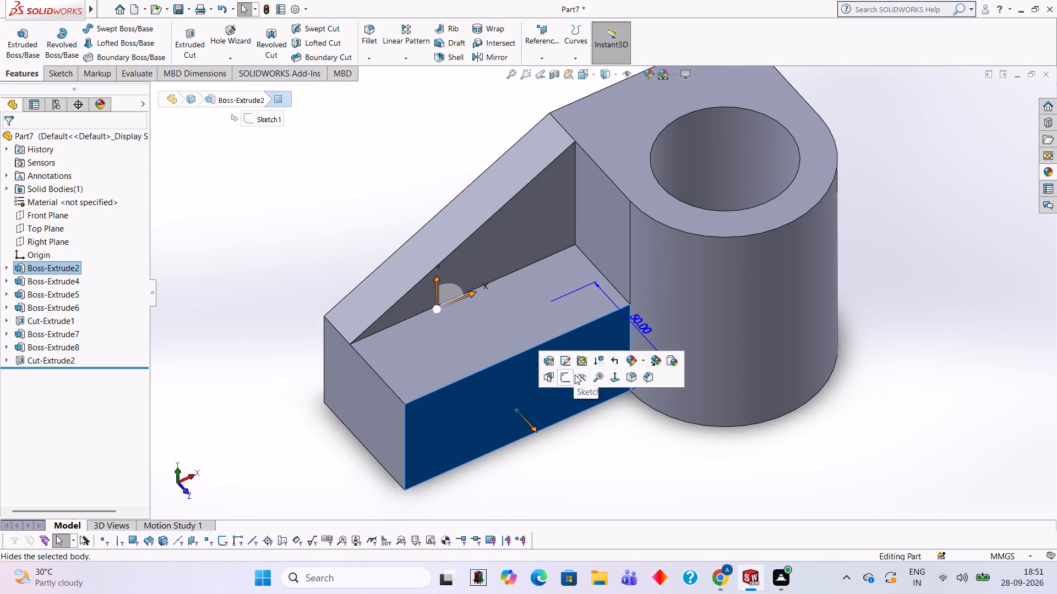
{"action": "left_click", "coordinate": [565, 378]}
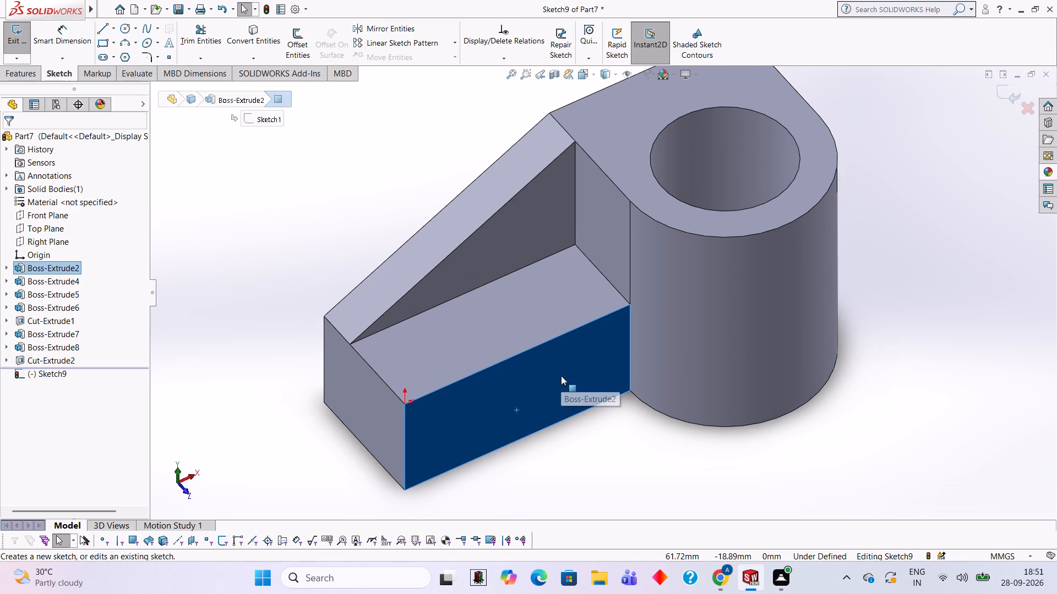
{"action": "key", "text": "ctrl+8"}
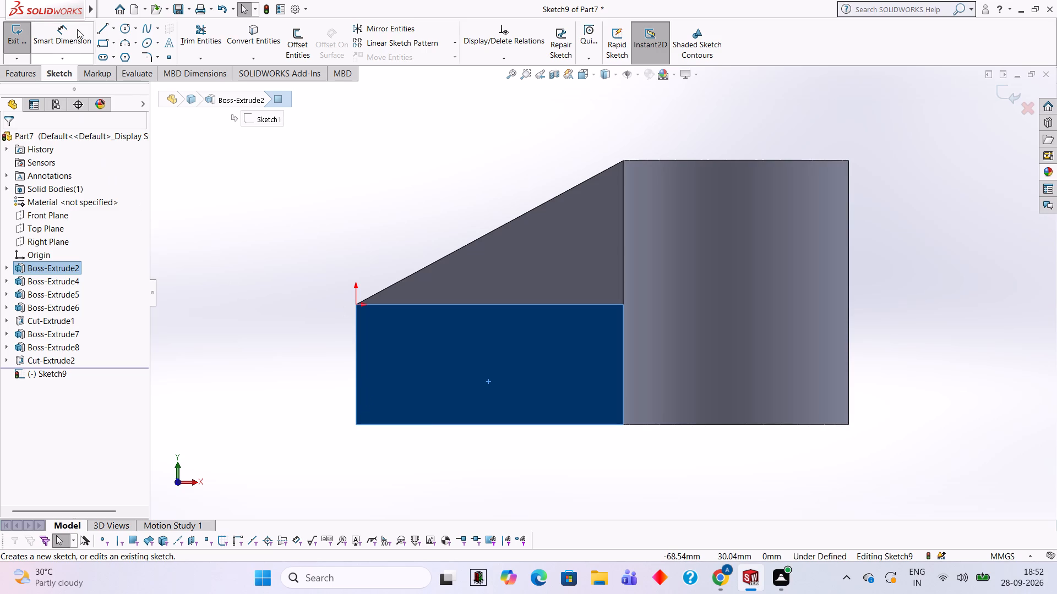
Draw a 25 mm vertical line up the front face's outer edge from its bottom corner away from the extension.
{"action": "left_click", "coordinate": [107, 27]}
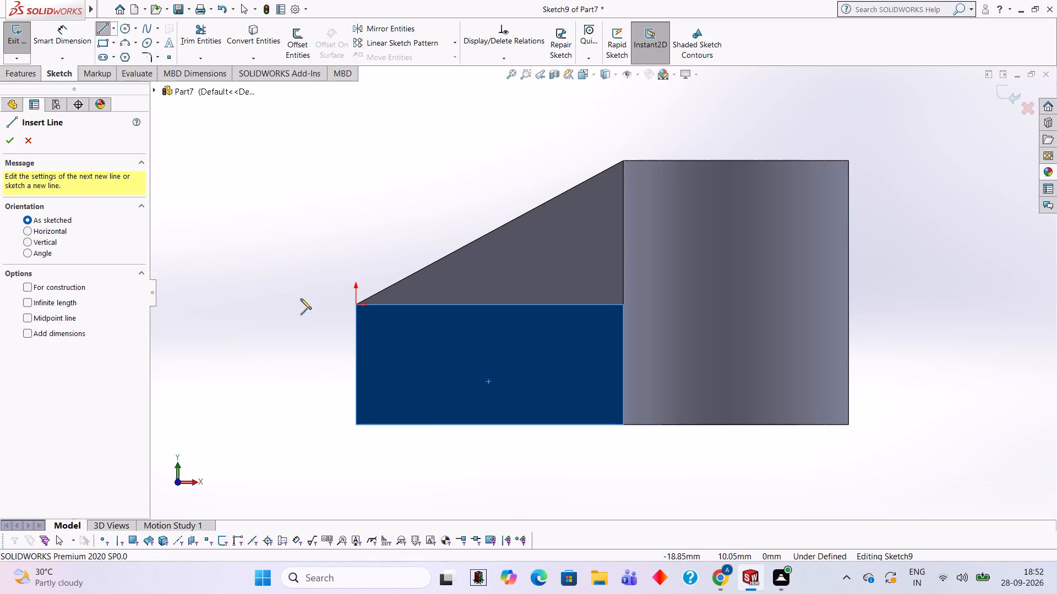
{"action": "left_click", "coordinate": [356, 423]}
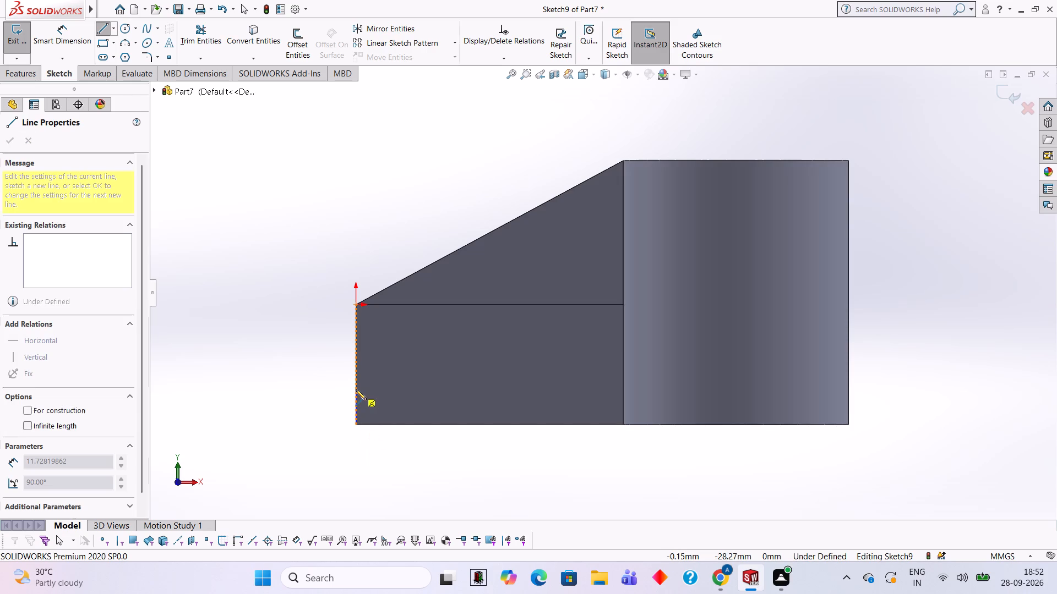
{"action": "type", "text": "25"}
{"action": "key", "text": "Return"}
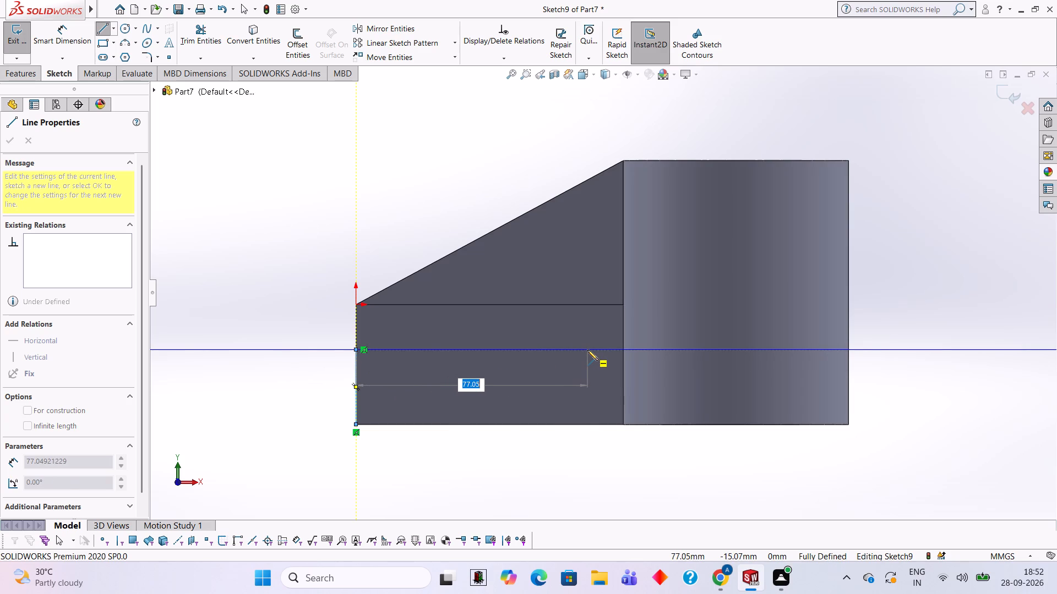
{"action": "key", "text": "Escape"}
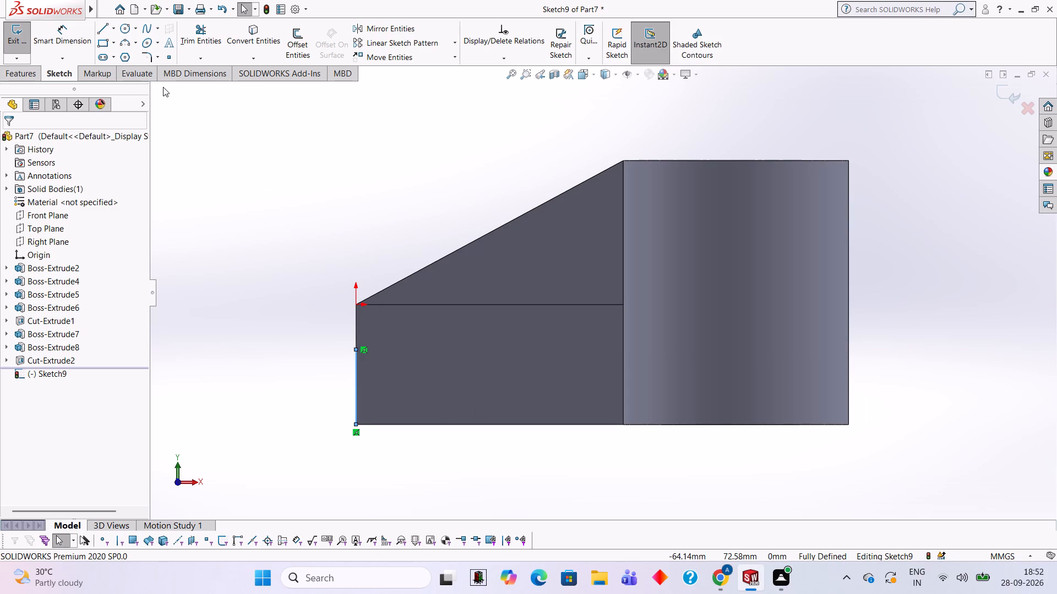
Calculate 38 divided by 2 in Calculator, then close it.
{"action": "type", "text": "38"}
{"action": "type", "text": "/2"}
{"action": "key", "text": "Return"}
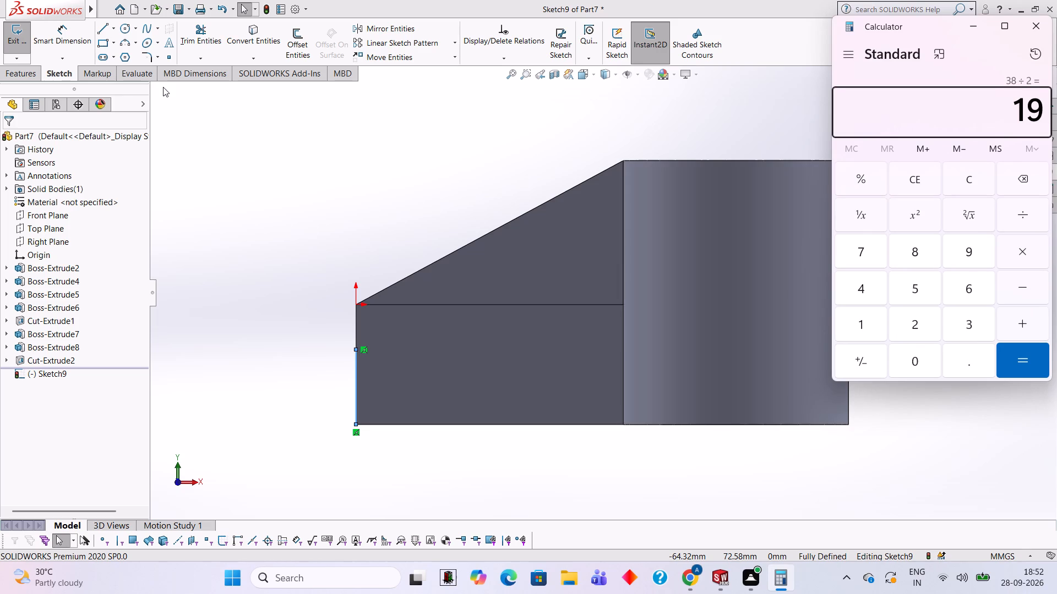
{"action": "left_click", "coordinate": [1028, 32]}
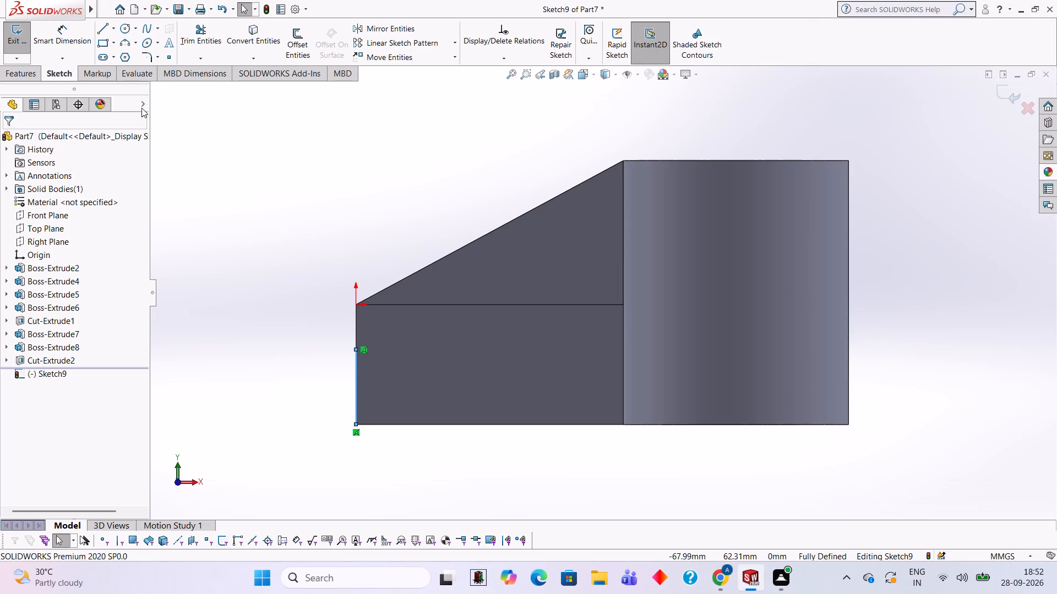
Draw a horizontal line from the 25 mm line's upper end across the front face to the extension's edge.
{"action": "left_click", "coordinate": [105, 27]}
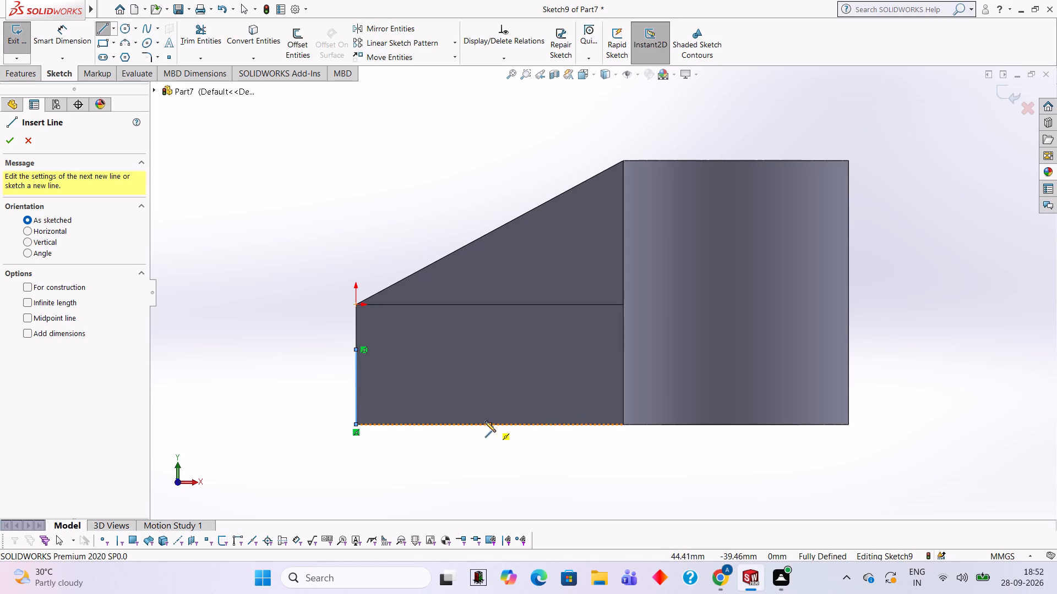
{"action": "left_click", "coordinate": [355, 348]}
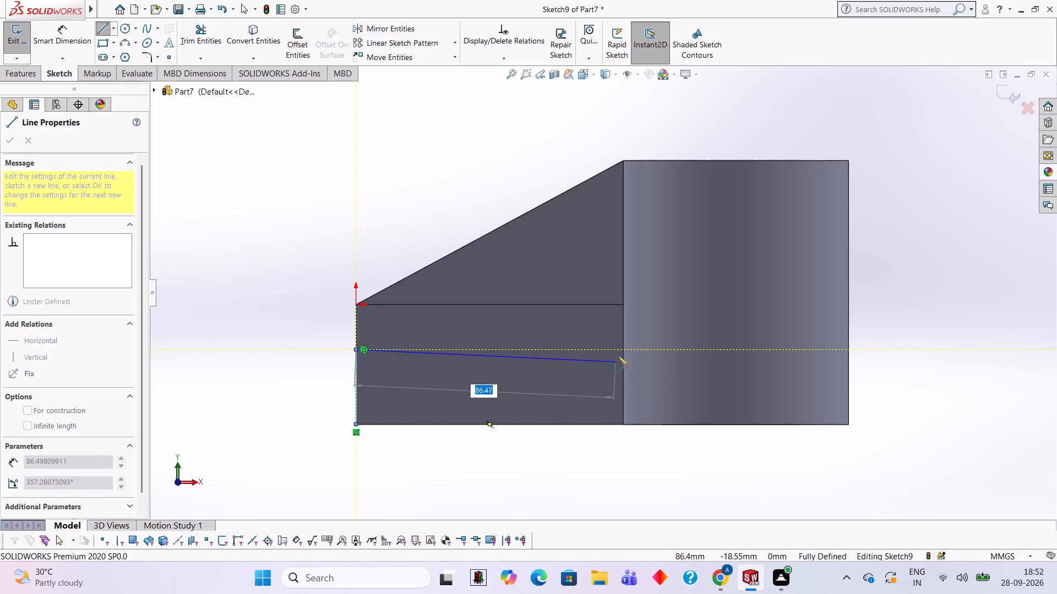
{"action": "left_click", "coordinate": [624, 347]}
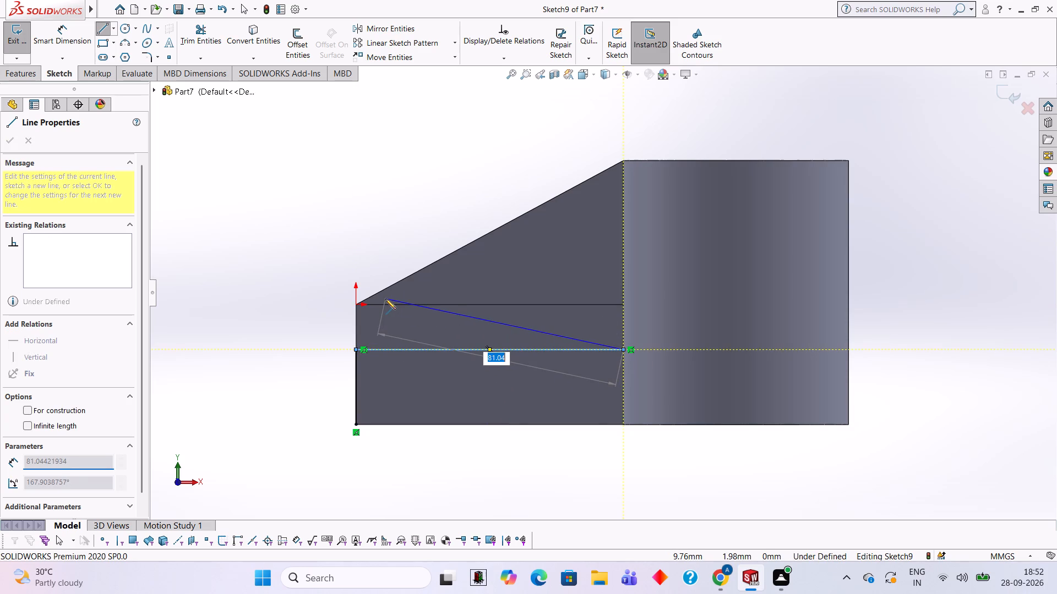
{"action": "key", "text": "Escape"}
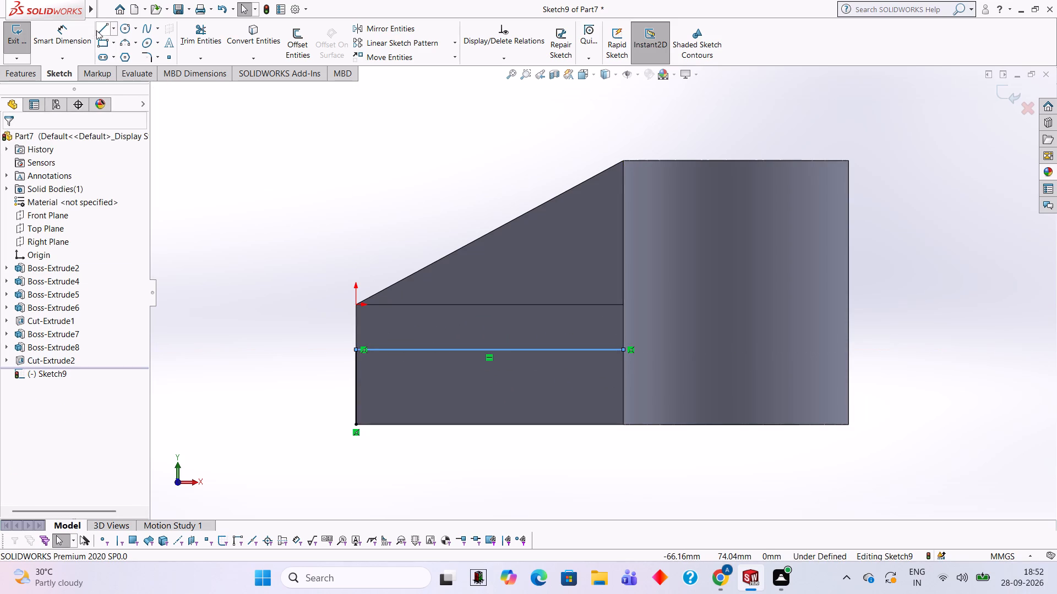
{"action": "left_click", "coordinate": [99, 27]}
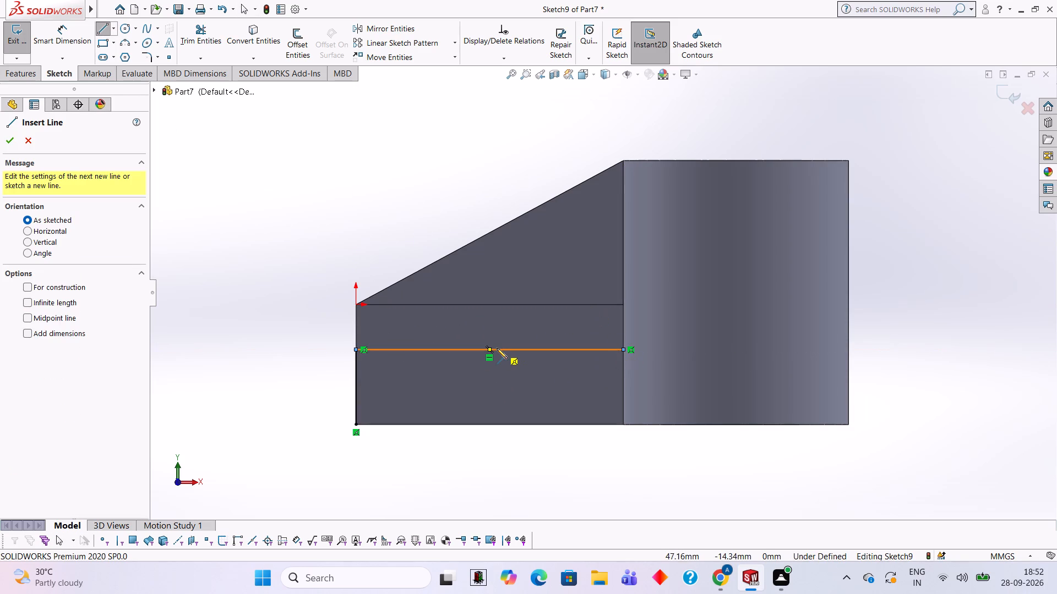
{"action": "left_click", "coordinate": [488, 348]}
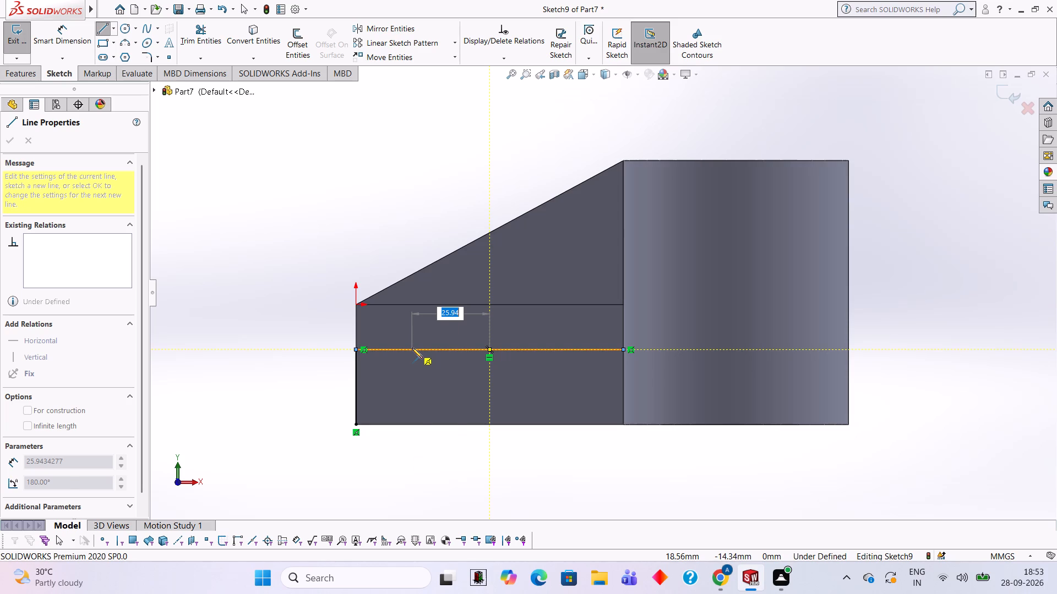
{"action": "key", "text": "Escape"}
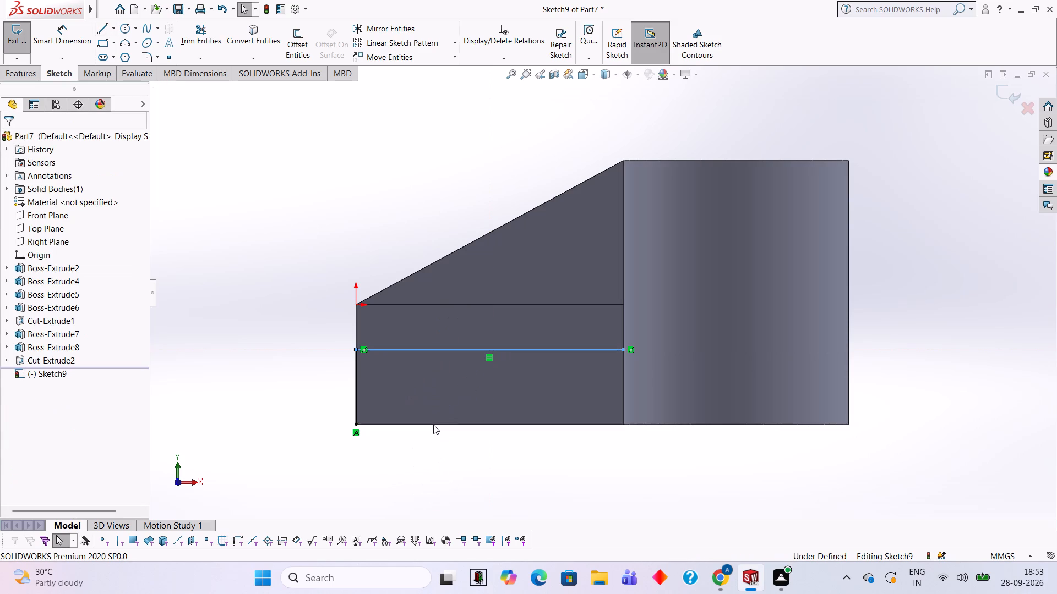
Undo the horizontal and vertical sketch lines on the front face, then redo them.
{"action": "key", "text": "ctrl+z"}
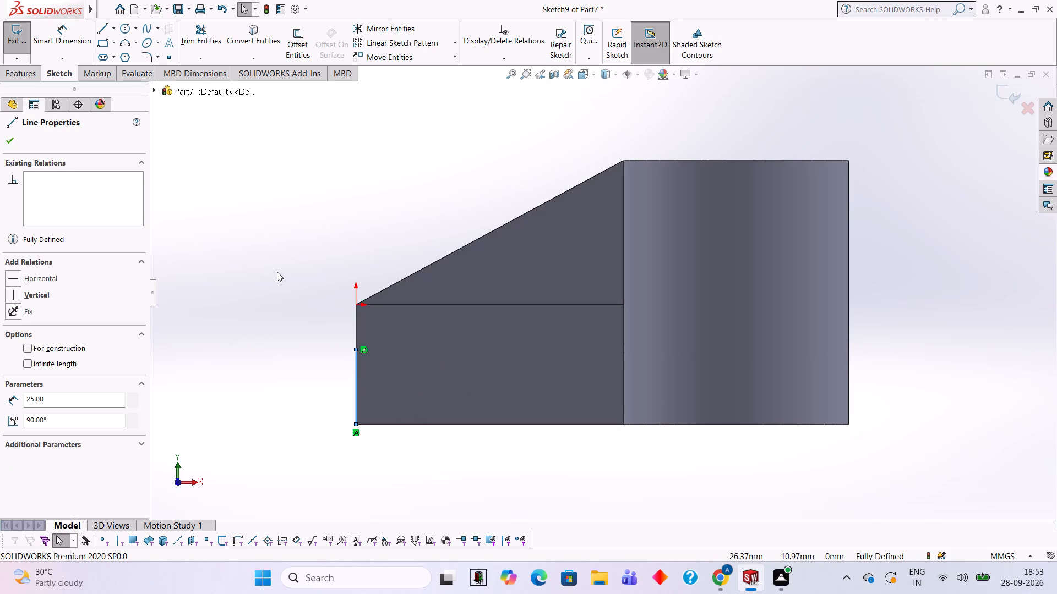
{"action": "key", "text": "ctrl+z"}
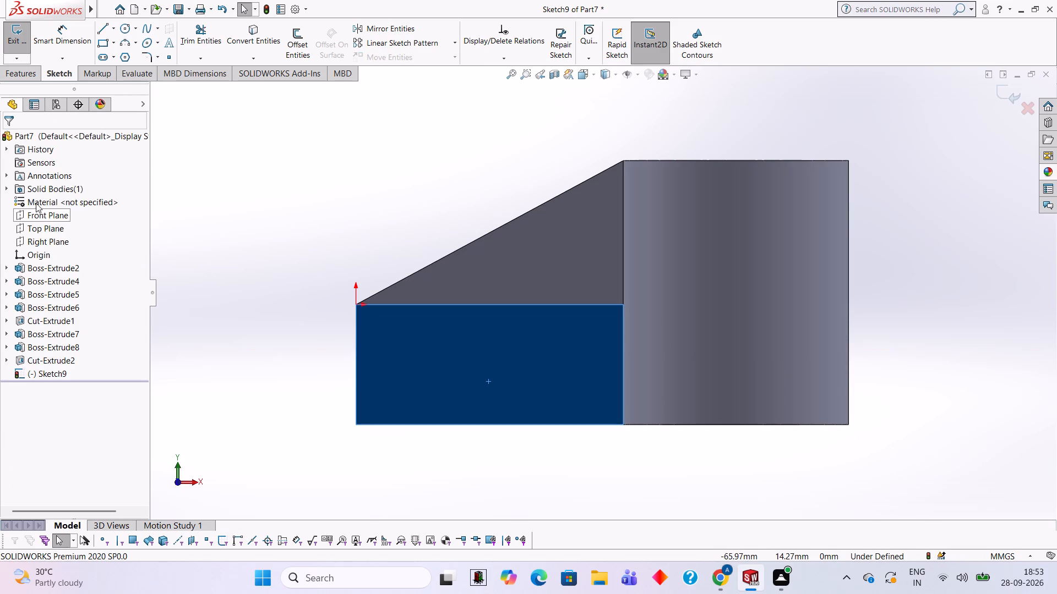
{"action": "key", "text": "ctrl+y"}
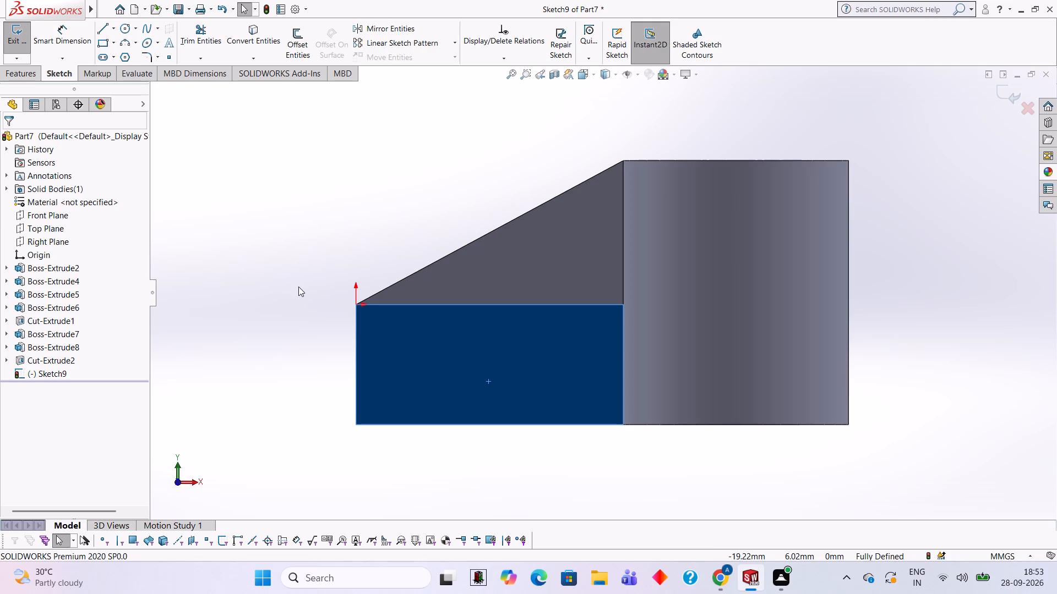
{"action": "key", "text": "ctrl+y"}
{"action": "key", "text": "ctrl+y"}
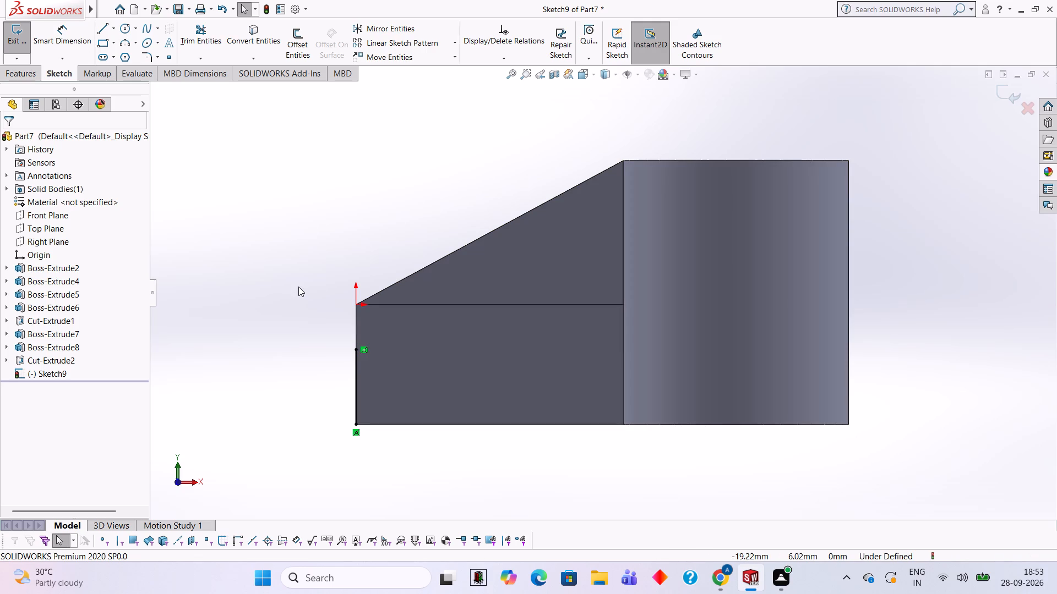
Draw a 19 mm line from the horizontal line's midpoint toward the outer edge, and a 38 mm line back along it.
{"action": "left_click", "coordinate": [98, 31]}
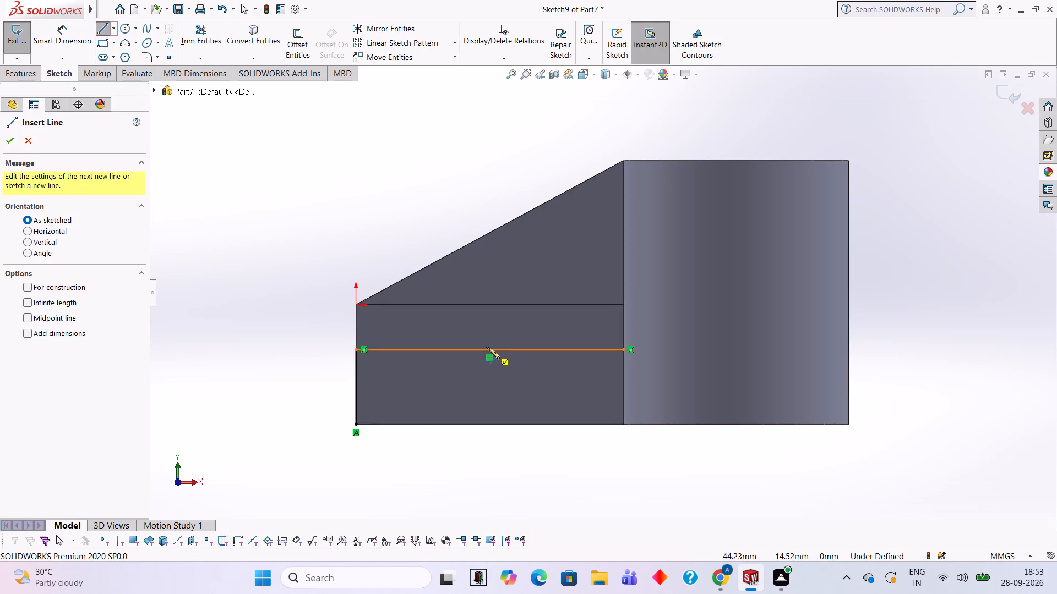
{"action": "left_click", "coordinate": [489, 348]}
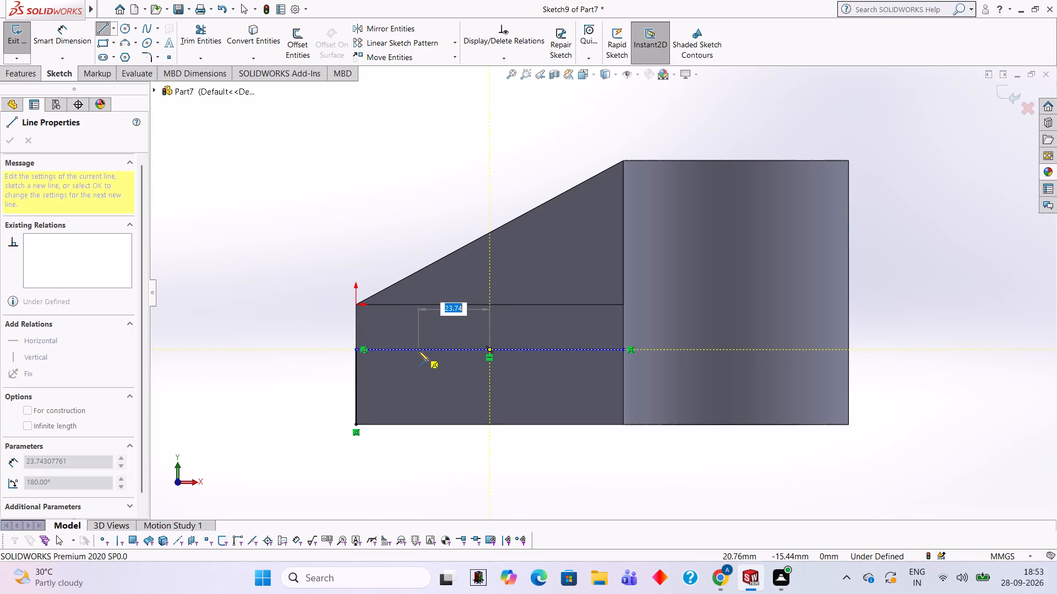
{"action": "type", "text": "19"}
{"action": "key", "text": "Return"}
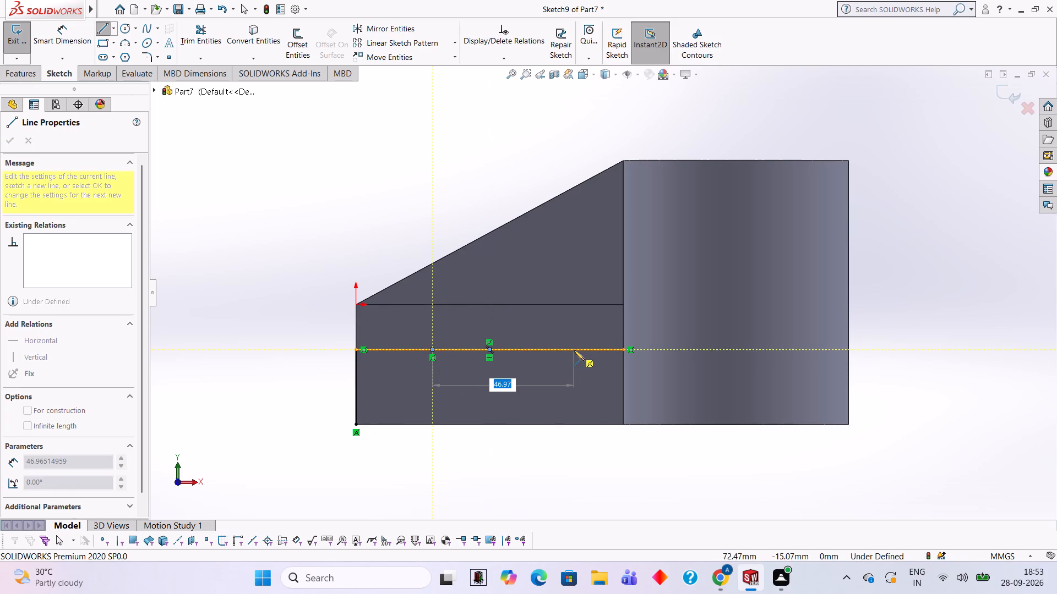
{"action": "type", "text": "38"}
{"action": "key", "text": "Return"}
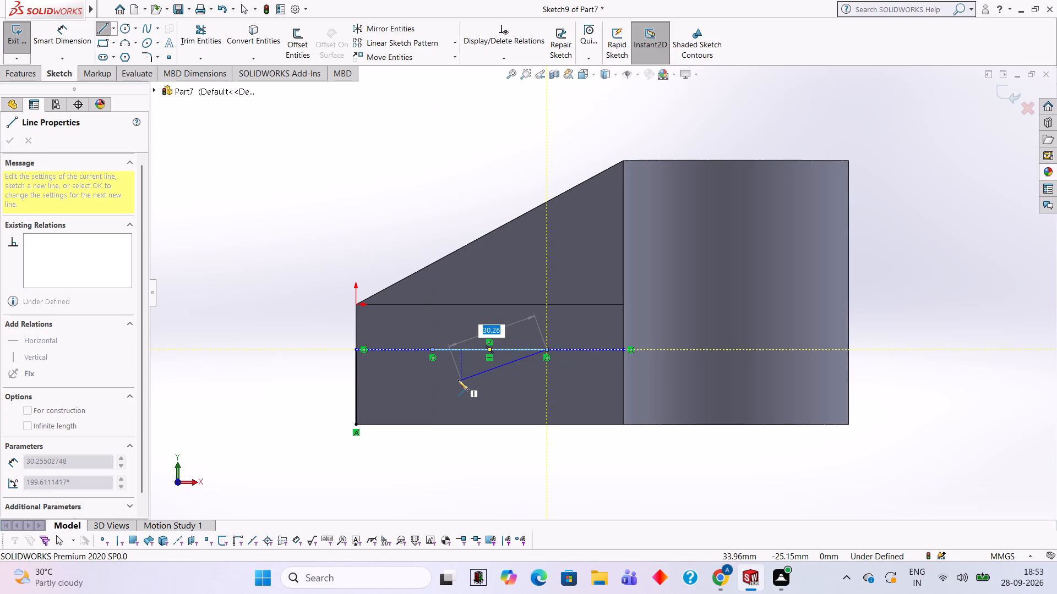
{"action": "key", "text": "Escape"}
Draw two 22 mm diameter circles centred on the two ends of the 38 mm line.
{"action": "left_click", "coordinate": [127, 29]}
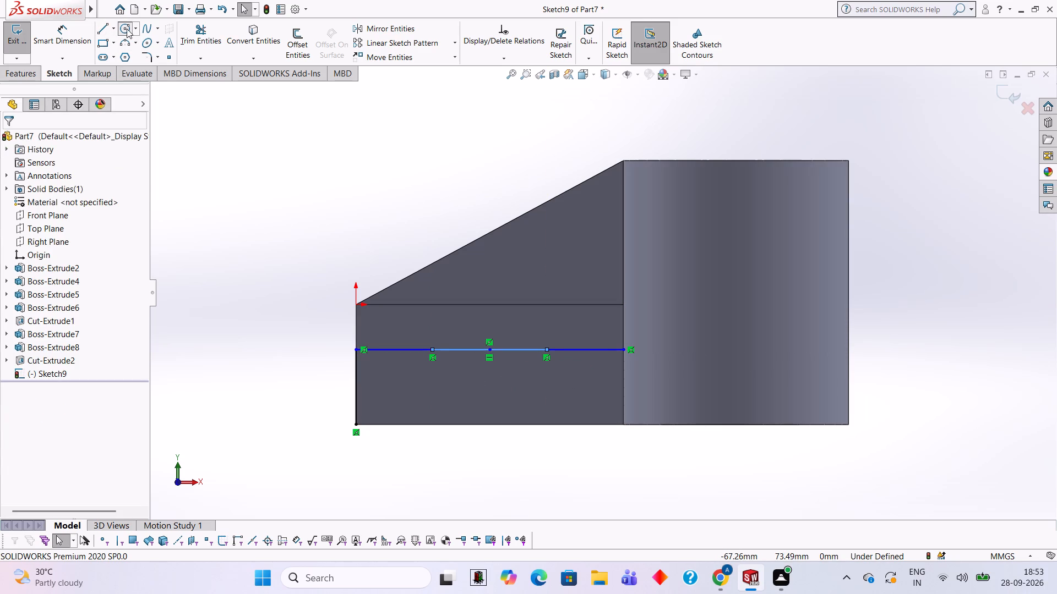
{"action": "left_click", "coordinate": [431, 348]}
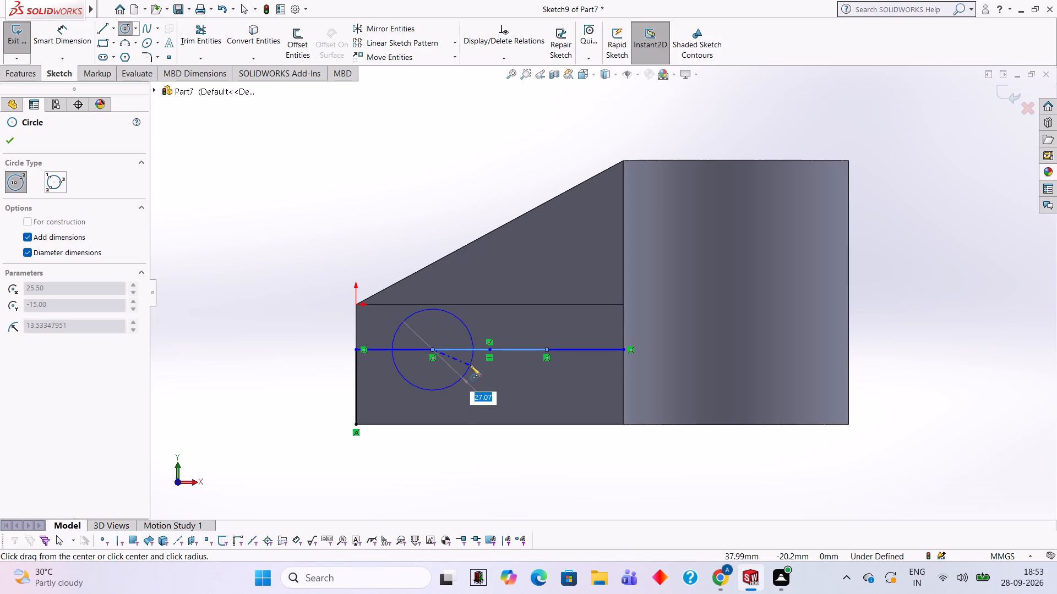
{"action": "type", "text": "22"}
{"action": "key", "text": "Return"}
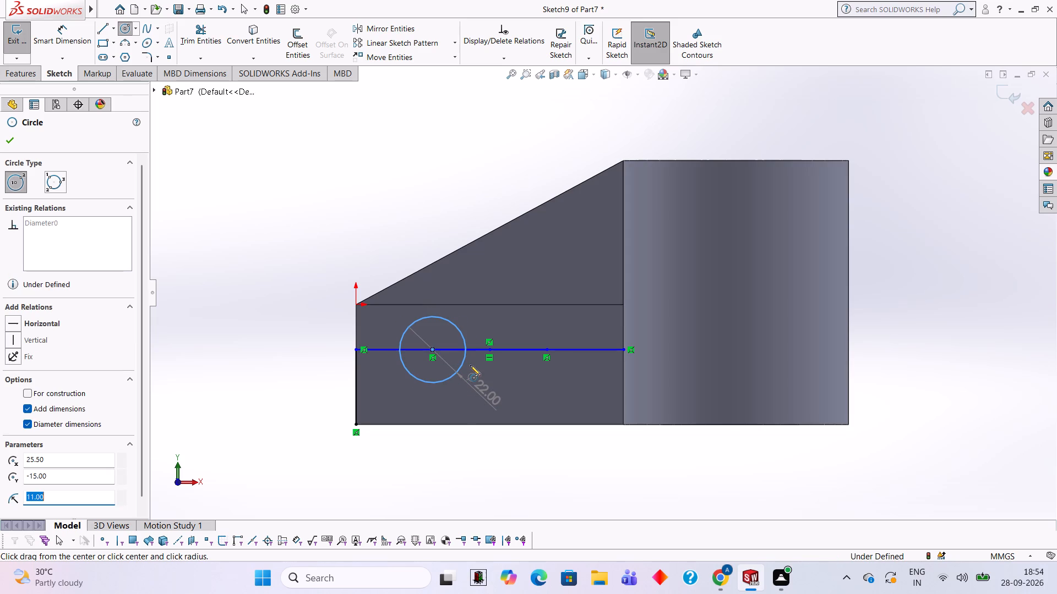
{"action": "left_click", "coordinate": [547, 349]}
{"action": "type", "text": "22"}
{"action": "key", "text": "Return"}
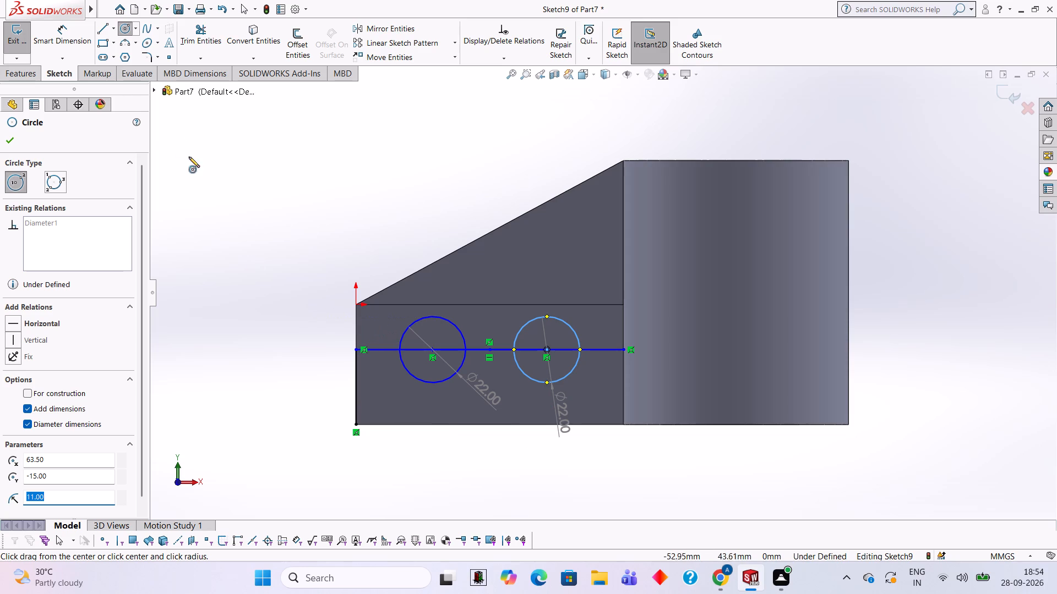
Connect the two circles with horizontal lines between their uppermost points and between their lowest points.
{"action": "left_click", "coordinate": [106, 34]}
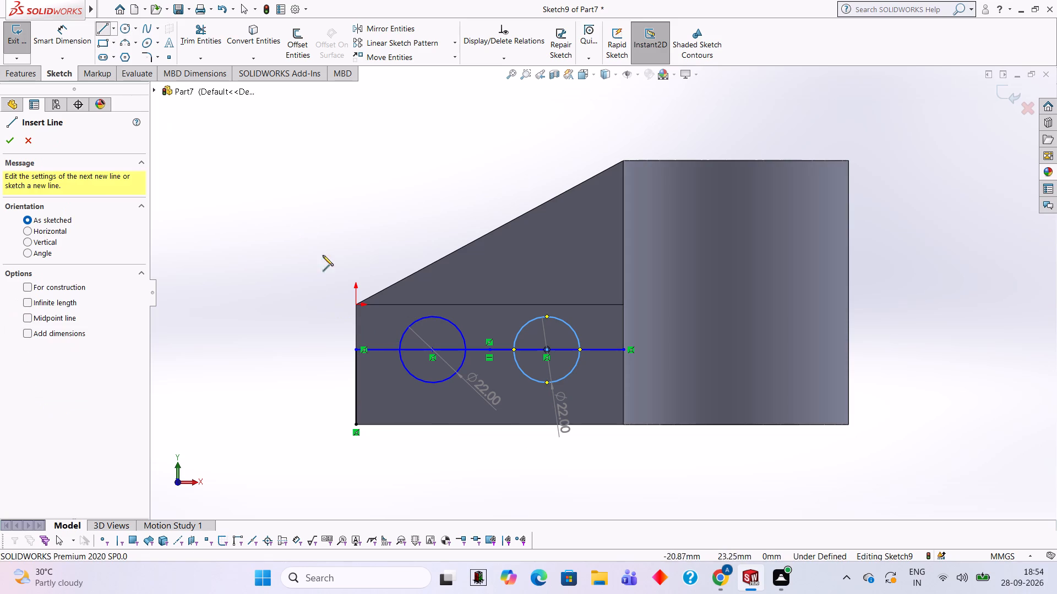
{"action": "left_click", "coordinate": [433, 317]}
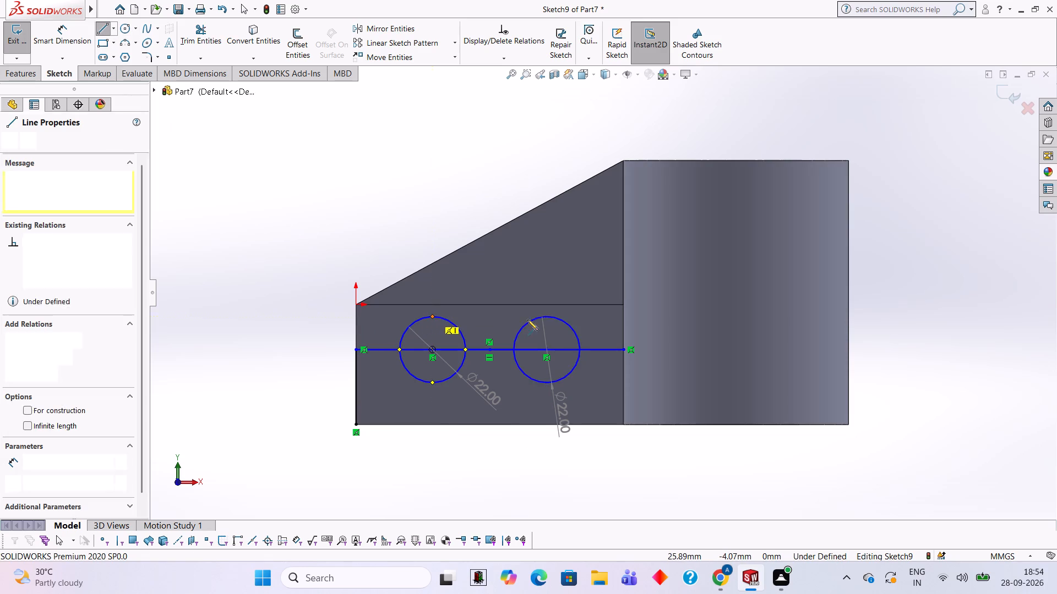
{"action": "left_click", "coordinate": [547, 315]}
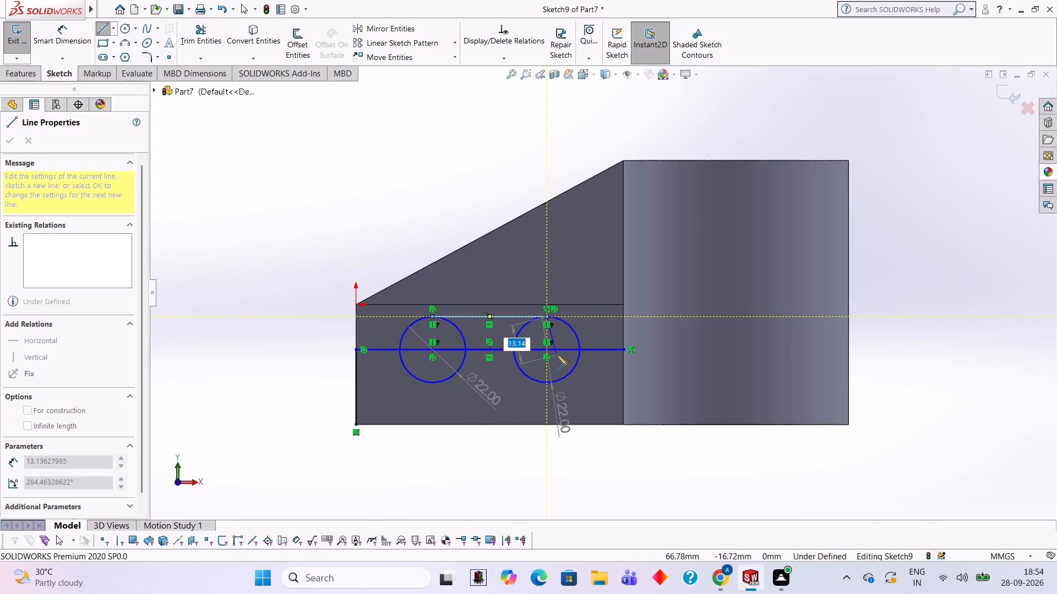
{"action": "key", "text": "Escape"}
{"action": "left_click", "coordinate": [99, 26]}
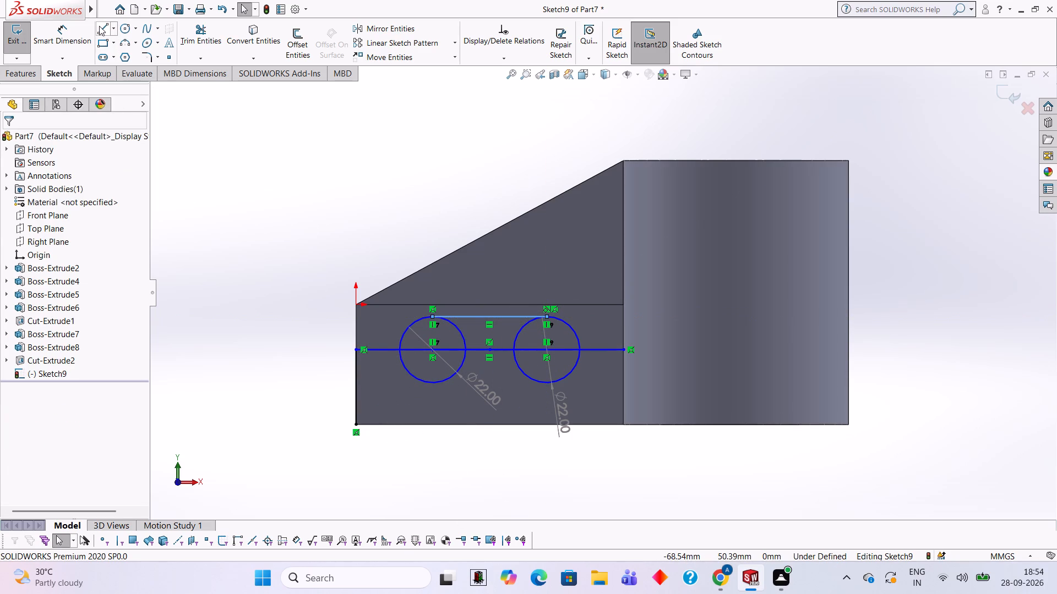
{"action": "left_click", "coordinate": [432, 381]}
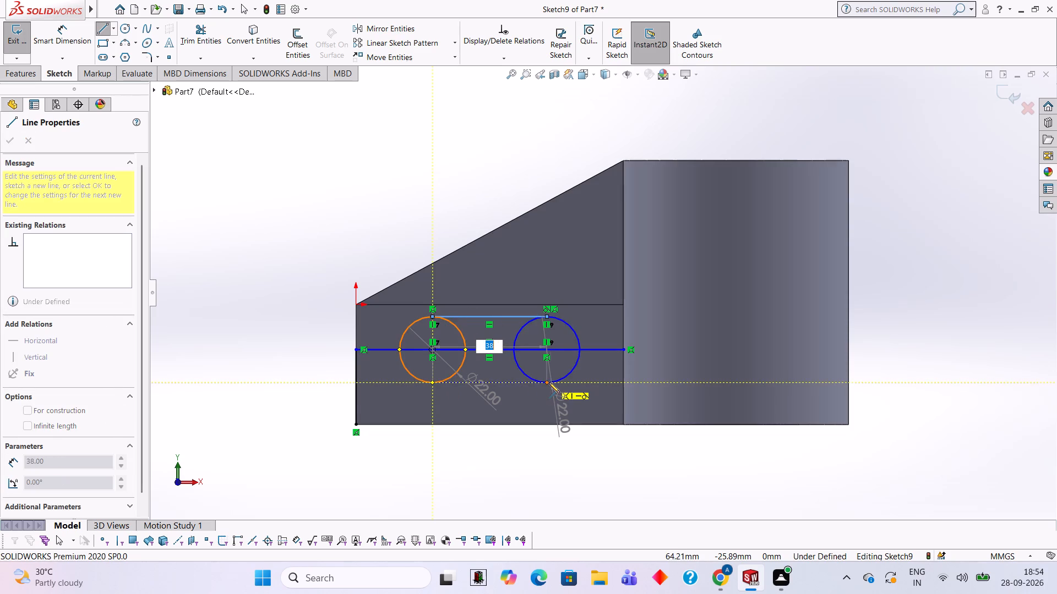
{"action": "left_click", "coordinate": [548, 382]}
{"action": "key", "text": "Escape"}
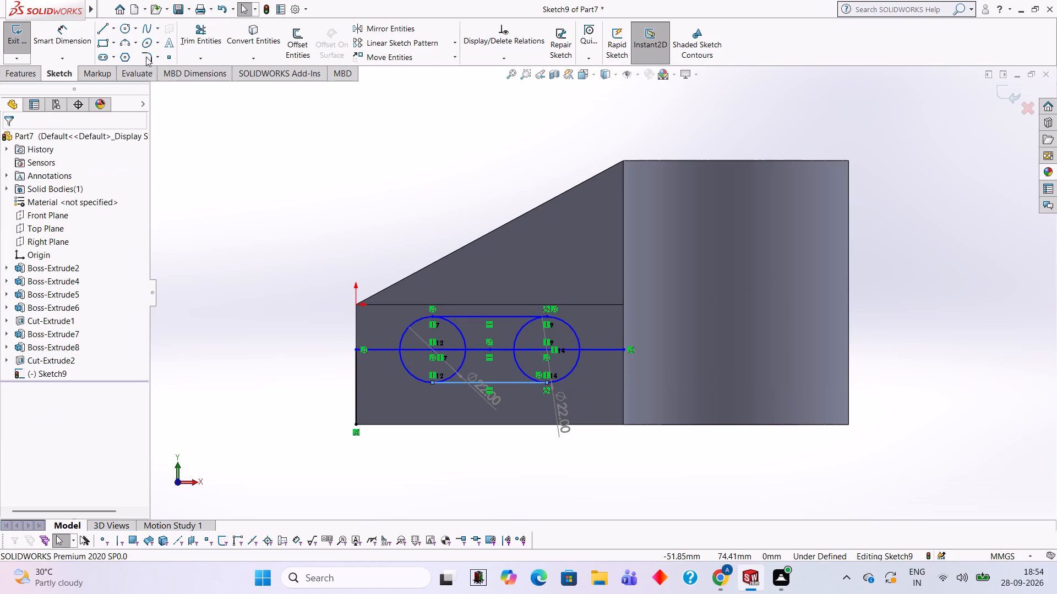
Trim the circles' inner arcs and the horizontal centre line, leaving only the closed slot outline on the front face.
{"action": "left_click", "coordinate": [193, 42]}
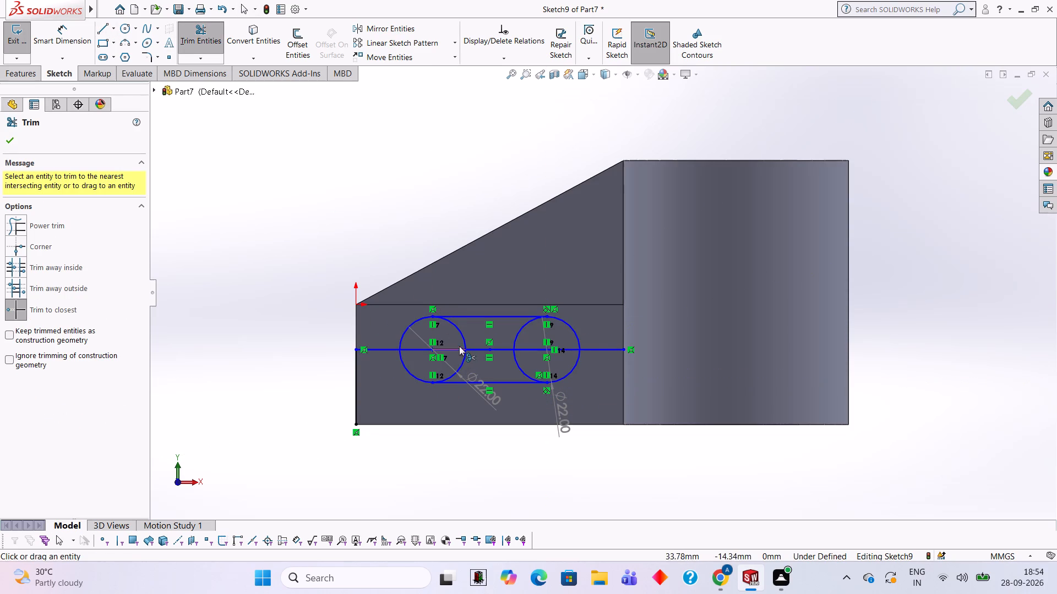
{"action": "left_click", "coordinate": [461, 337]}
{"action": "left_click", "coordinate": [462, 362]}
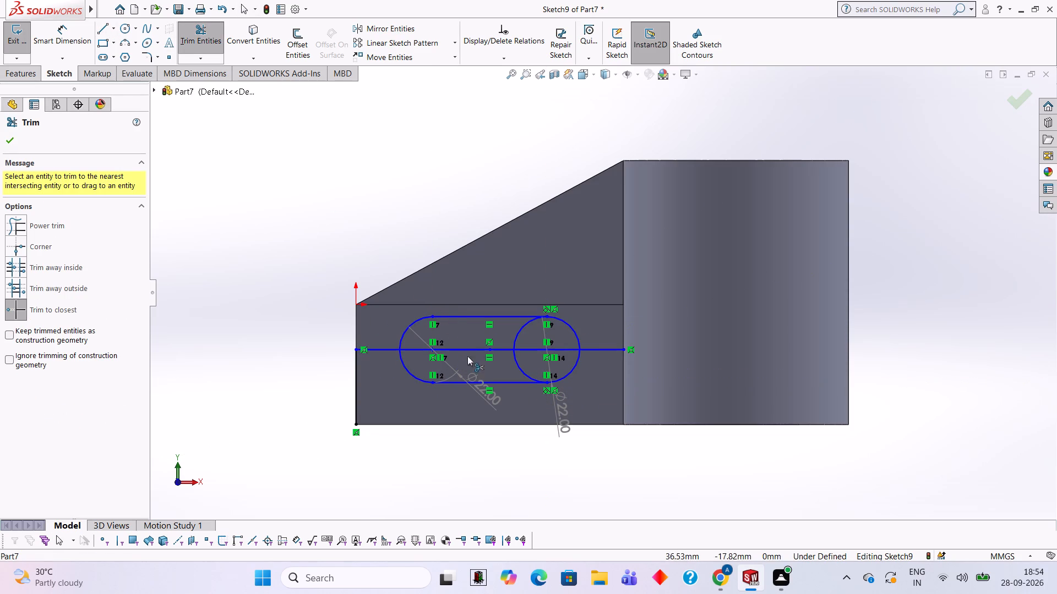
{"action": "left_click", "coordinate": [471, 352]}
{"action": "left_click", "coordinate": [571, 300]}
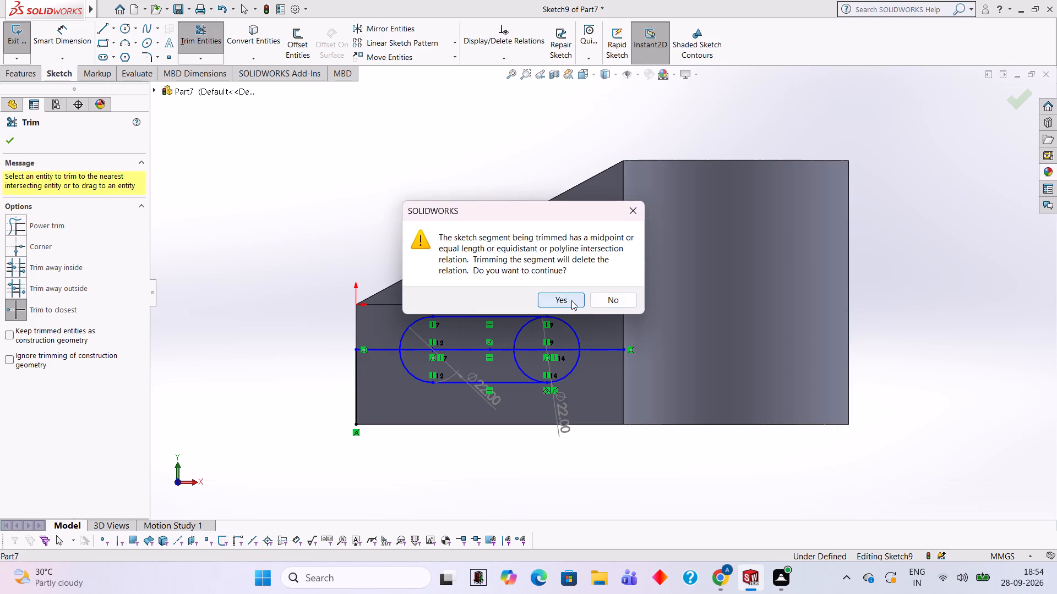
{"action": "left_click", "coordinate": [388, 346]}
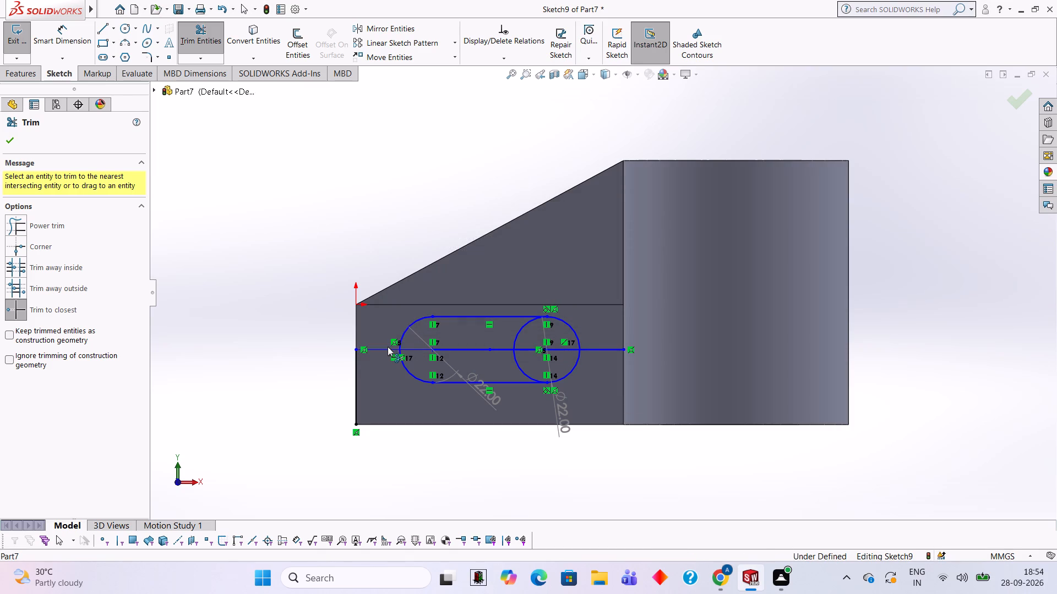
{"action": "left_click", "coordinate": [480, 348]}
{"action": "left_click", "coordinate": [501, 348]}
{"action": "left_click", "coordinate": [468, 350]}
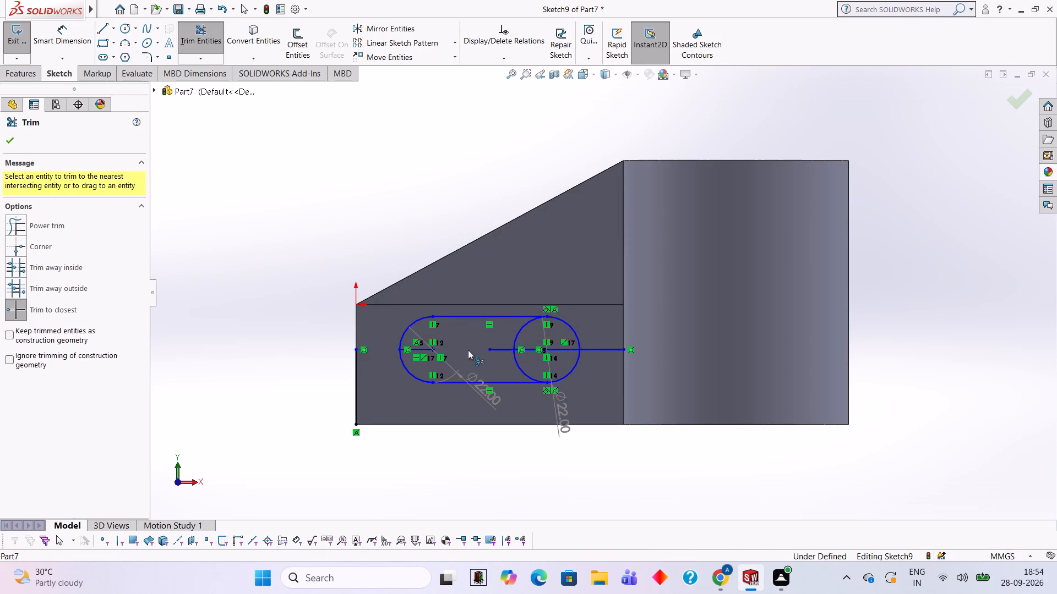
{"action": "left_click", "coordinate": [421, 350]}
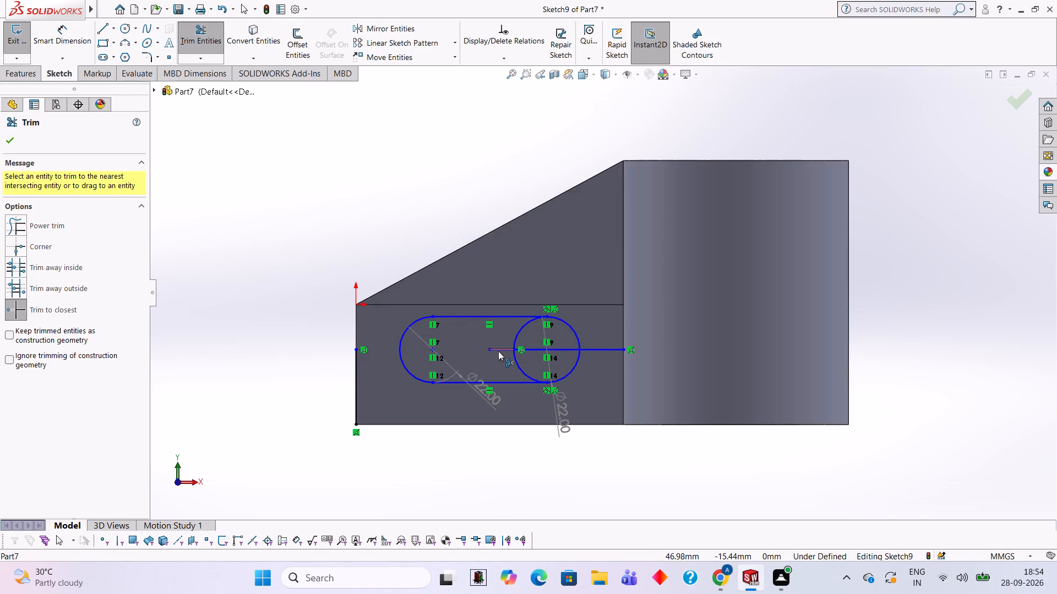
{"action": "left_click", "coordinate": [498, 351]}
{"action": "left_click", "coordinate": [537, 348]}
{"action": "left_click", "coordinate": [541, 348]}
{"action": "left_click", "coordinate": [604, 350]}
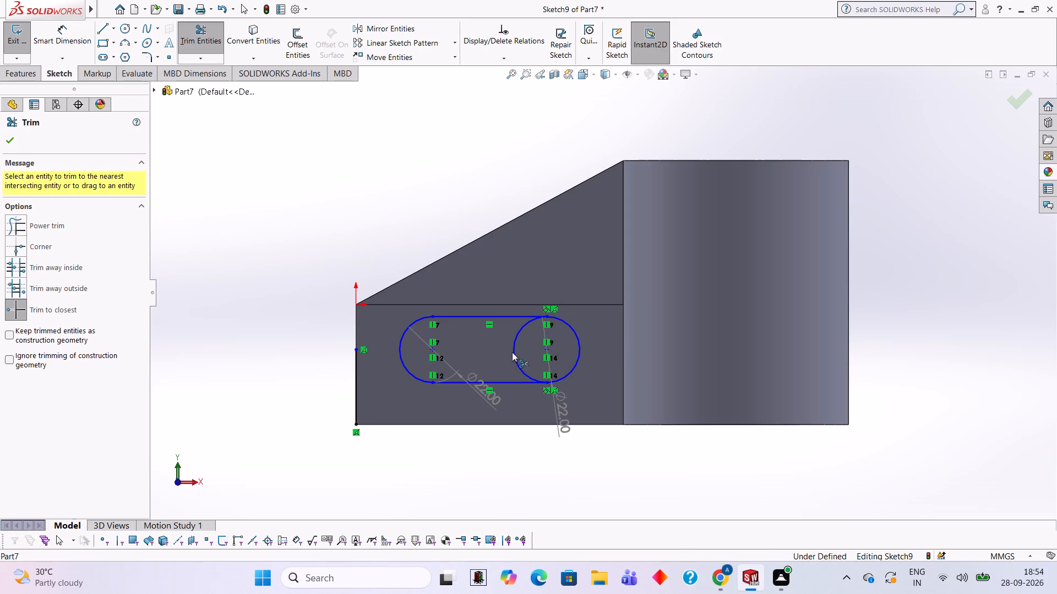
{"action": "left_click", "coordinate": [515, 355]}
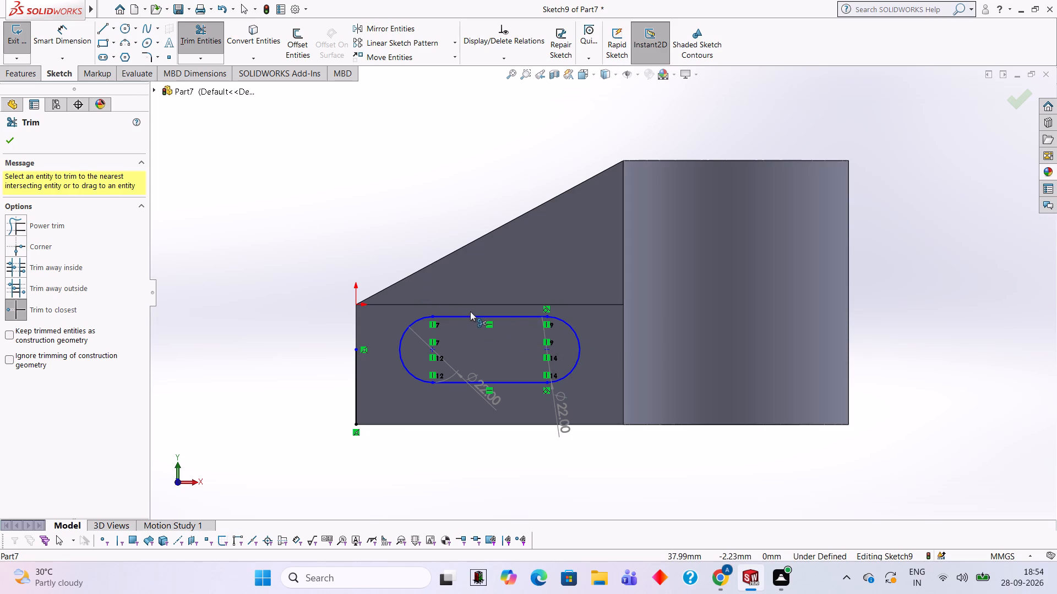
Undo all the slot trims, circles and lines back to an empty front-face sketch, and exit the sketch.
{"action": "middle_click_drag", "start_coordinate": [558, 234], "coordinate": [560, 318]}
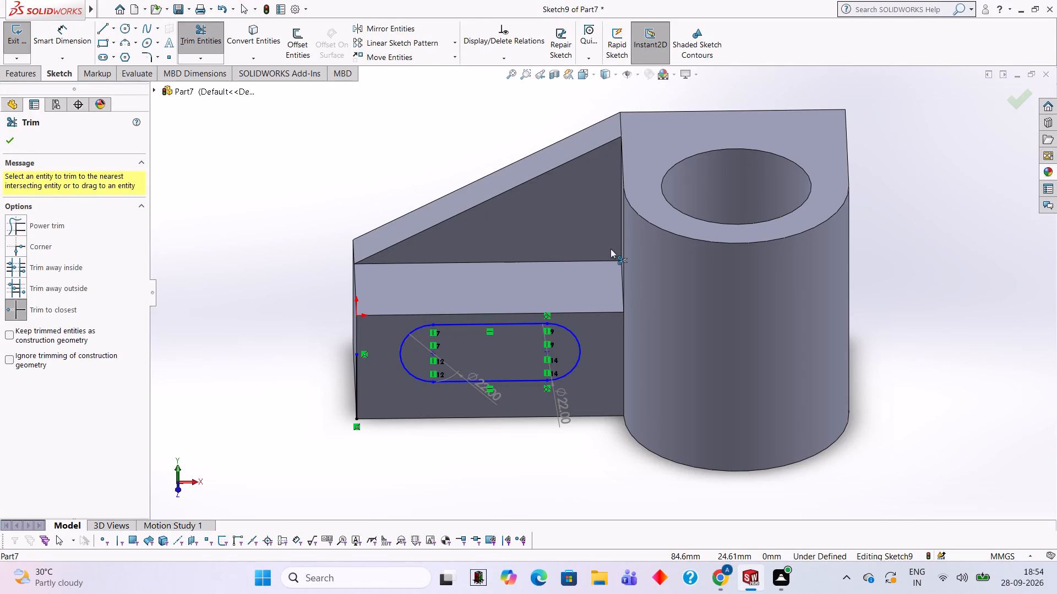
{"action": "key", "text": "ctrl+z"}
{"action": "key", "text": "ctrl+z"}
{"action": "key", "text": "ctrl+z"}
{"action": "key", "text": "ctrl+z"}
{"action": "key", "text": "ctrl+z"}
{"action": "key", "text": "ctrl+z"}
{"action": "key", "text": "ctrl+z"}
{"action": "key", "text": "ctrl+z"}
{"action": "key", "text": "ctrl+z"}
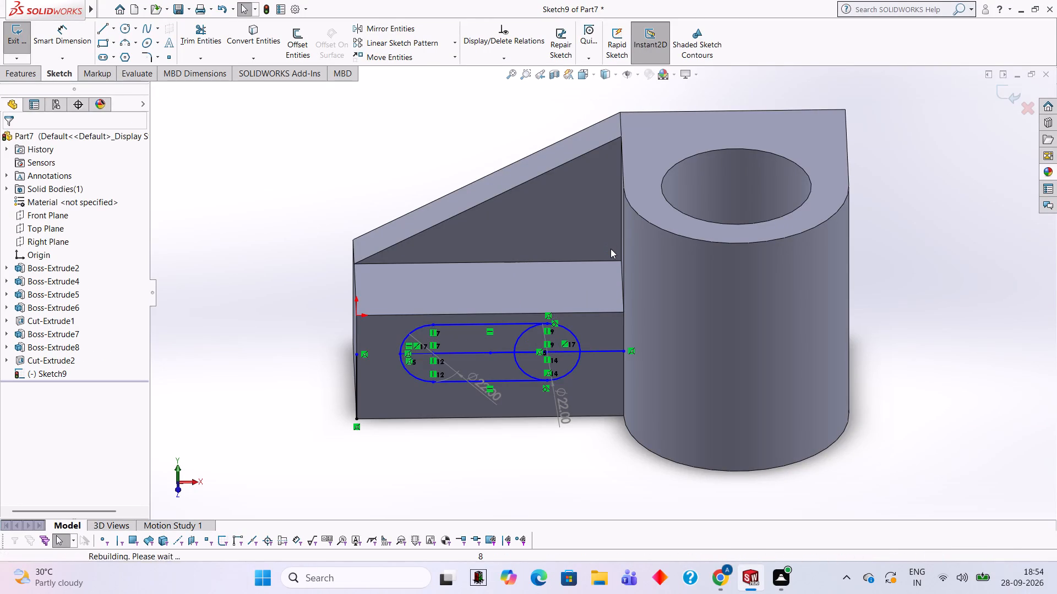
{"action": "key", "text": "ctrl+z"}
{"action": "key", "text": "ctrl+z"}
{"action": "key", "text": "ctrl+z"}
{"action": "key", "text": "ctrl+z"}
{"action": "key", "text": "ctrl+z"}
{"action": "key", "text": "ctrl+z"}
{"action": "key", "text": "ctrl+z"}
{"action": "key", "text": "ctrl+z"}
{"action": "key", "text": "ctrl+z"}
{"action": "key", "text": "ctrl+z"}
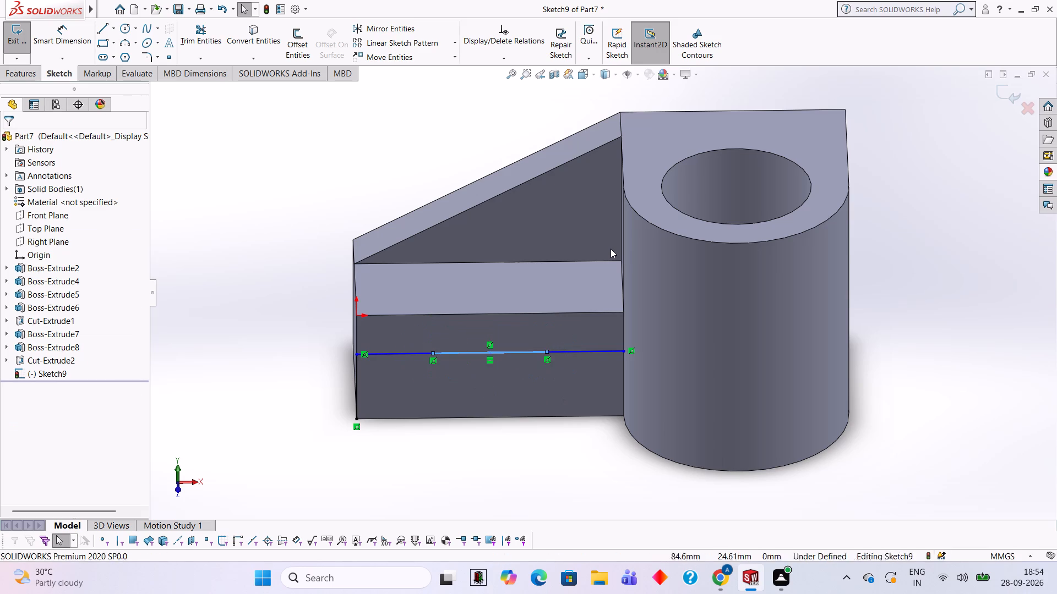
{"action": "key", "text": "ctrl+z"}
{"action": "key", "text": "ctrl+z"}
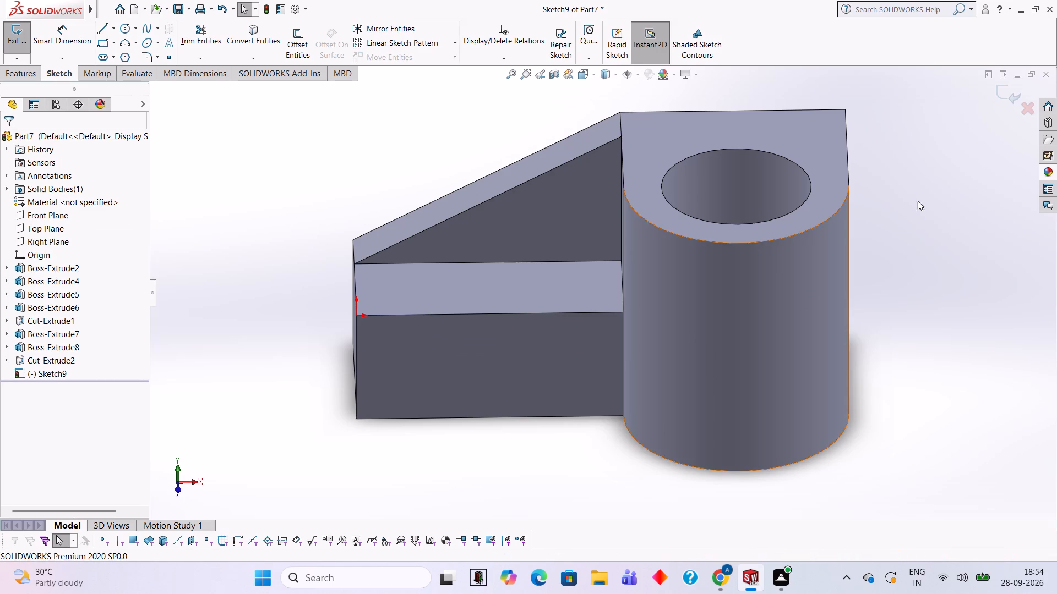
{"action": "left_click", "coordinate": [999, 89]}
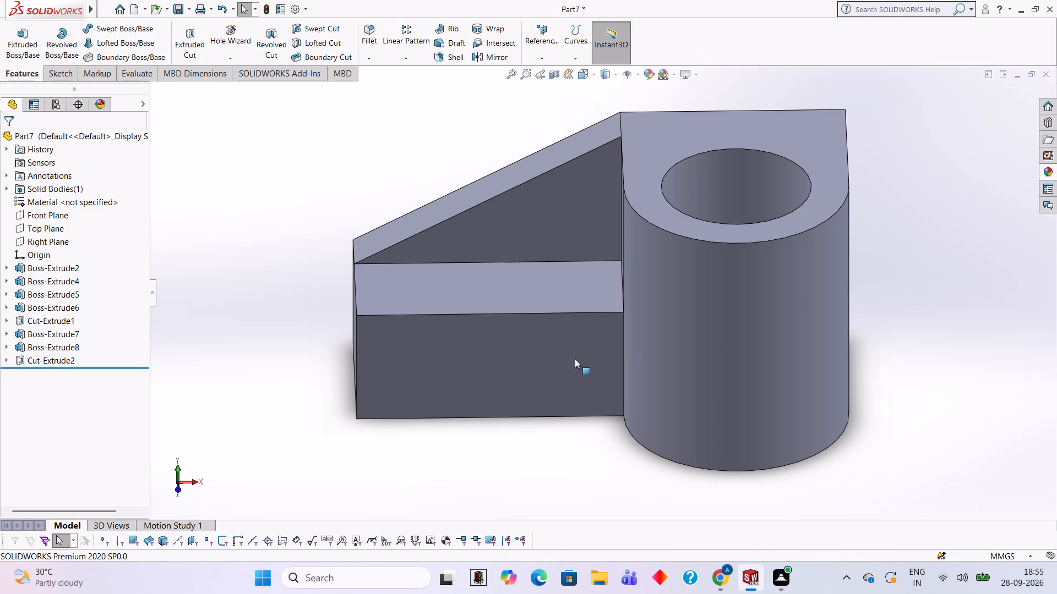
Start a new sketch on the base's front face and draw a 22 mm vertical line up the outer edge from its bottom corner.
{"action": "left_click", "coordinate": [575, 359]}
{"action": "left_click", "coordinate": [625, 324]}
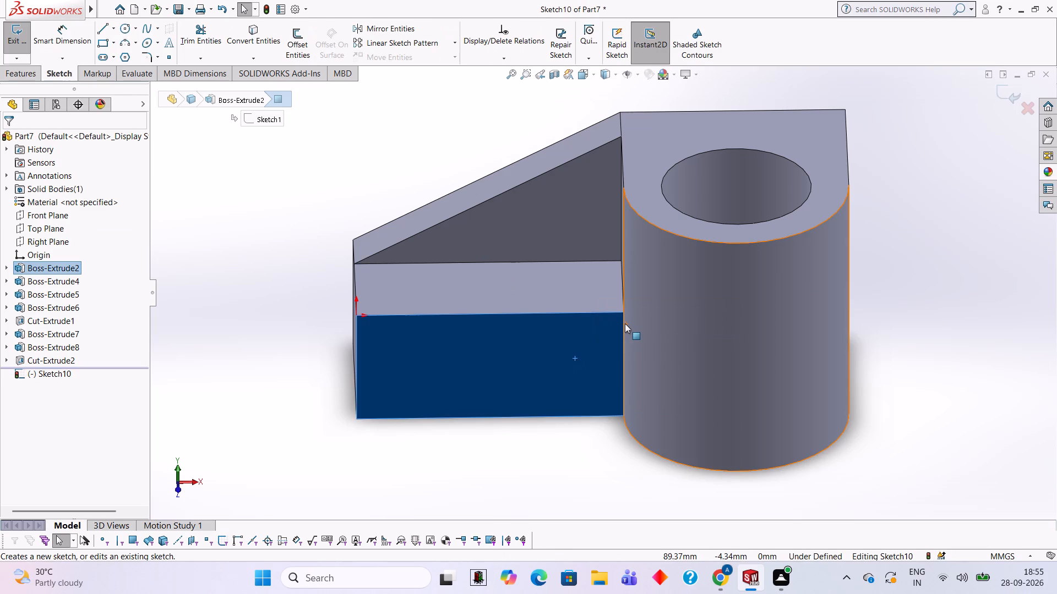
{"action": "key", "text": "ctrl+8"}
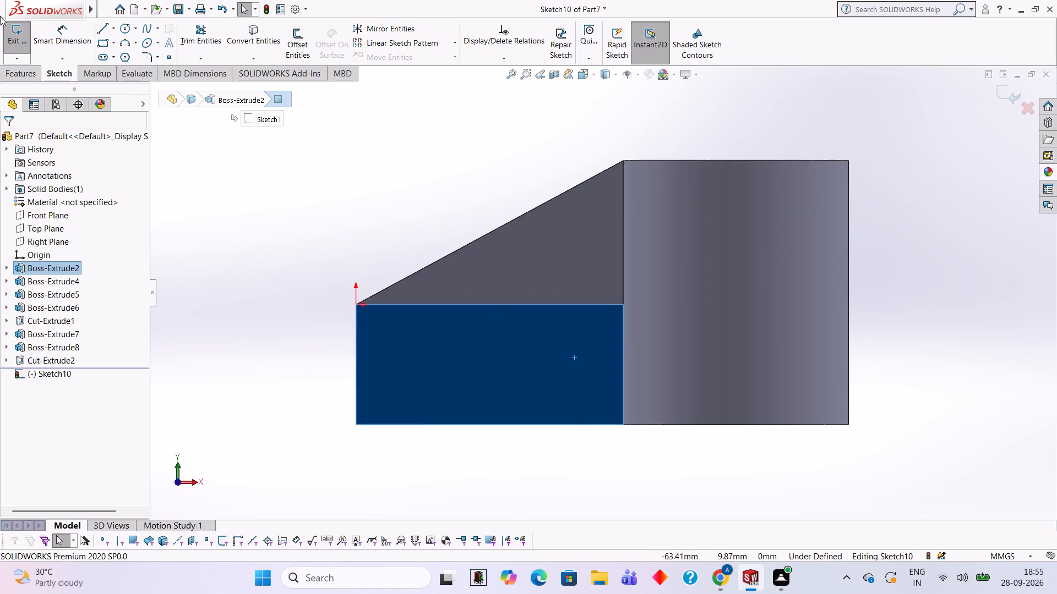
{"action": "left_click", "coordinate": [100, 28]}
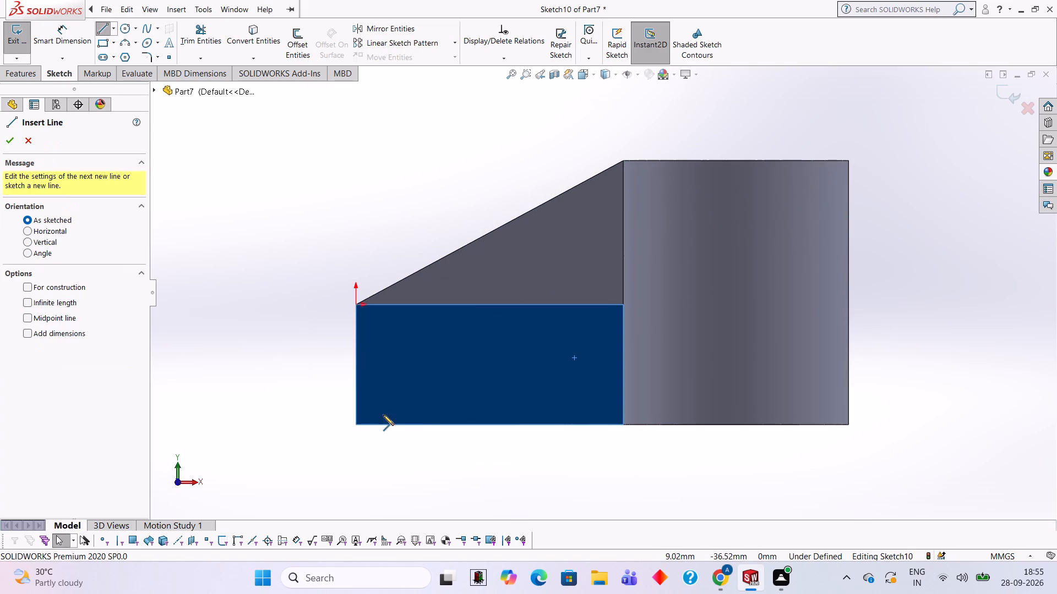
{"action": "left_click", "coordinate": [356, 425]}
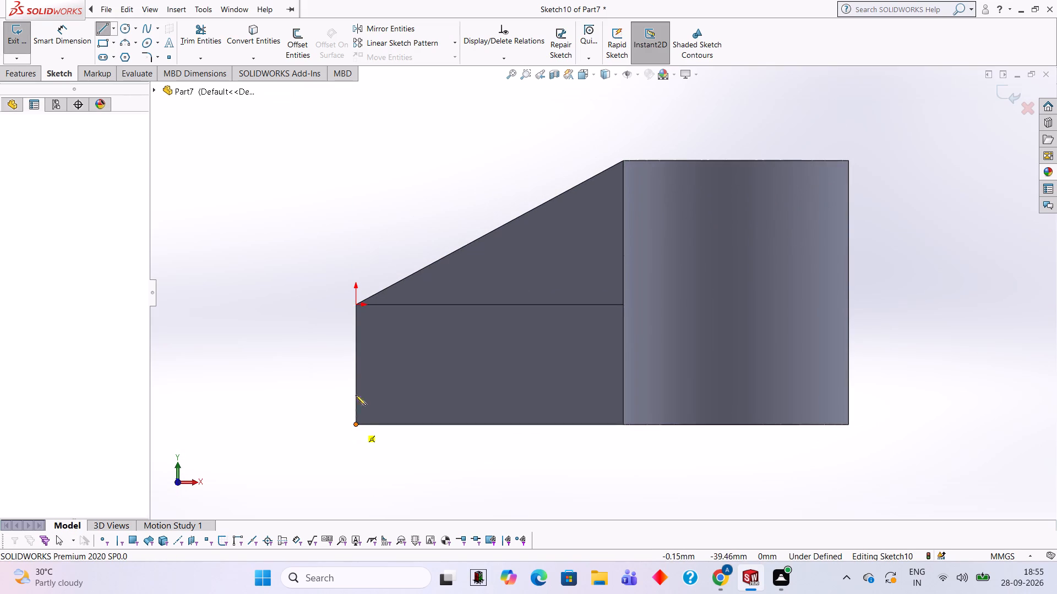
{"action": "type", "text": "22"}
{"action": "key", "text": "Return"}
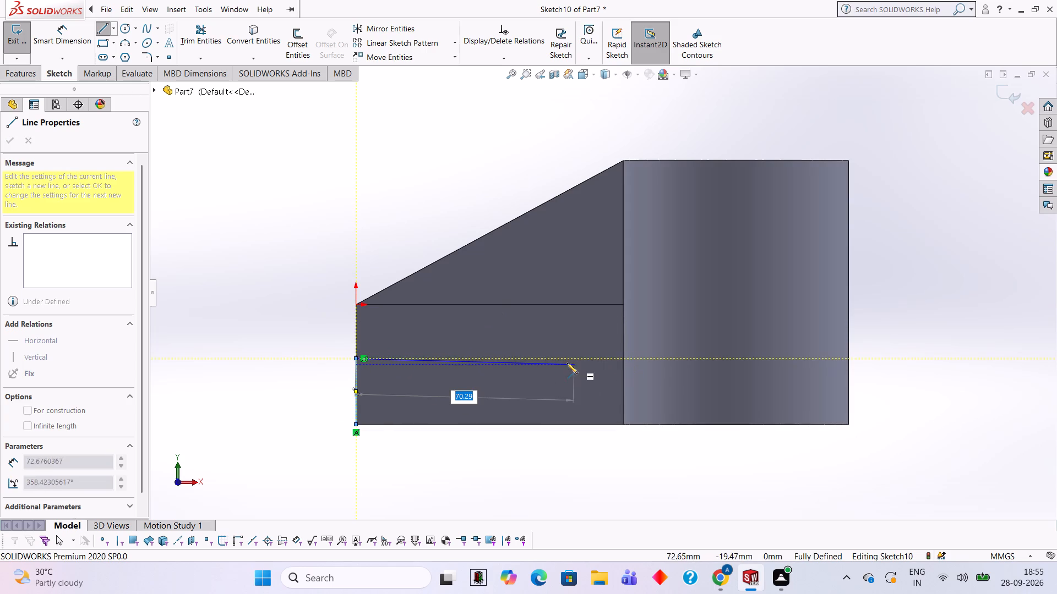
Draw a horizontal line from the 22 mm line's upper end across the front face to the extension's edge.
{"action": "left_click", "coordinate": [623, 356]}
{"action": "key", "text": "Escape"}
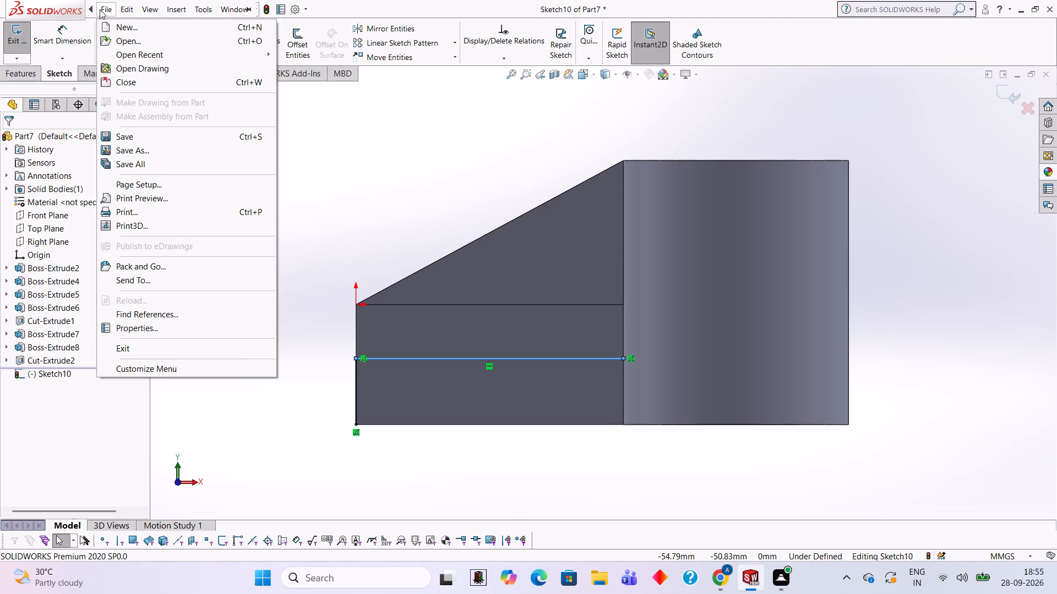
Draw a 19 mm line from the horizontal line's midpoint toward the base's outer edge, and a 38 mm line back along it.
{"action": "left_click", "coordinate": [330, 95]}
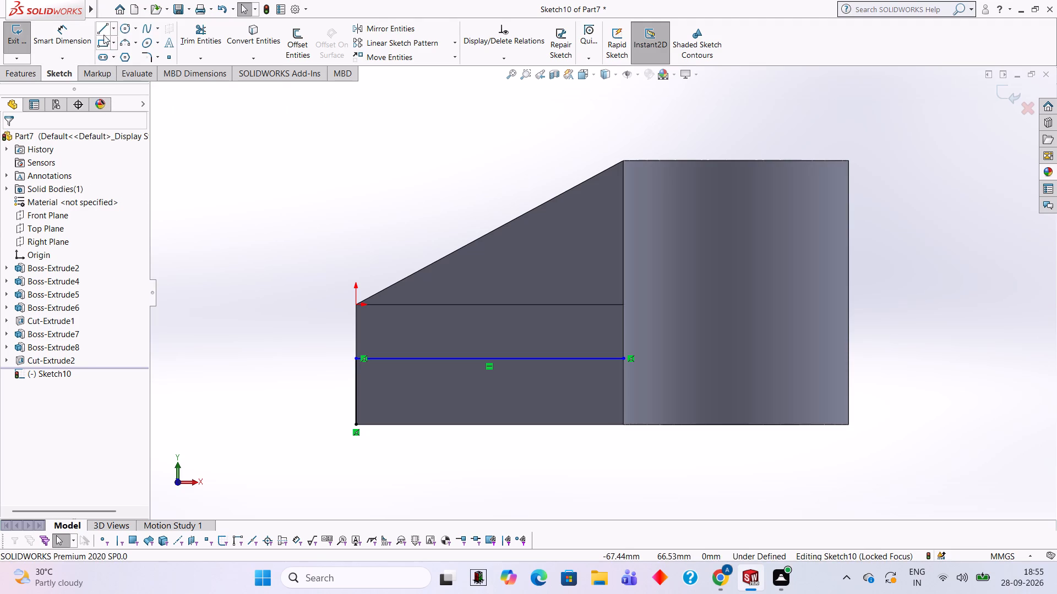
{"action": "left_click", "coordinate": [104, 28]}
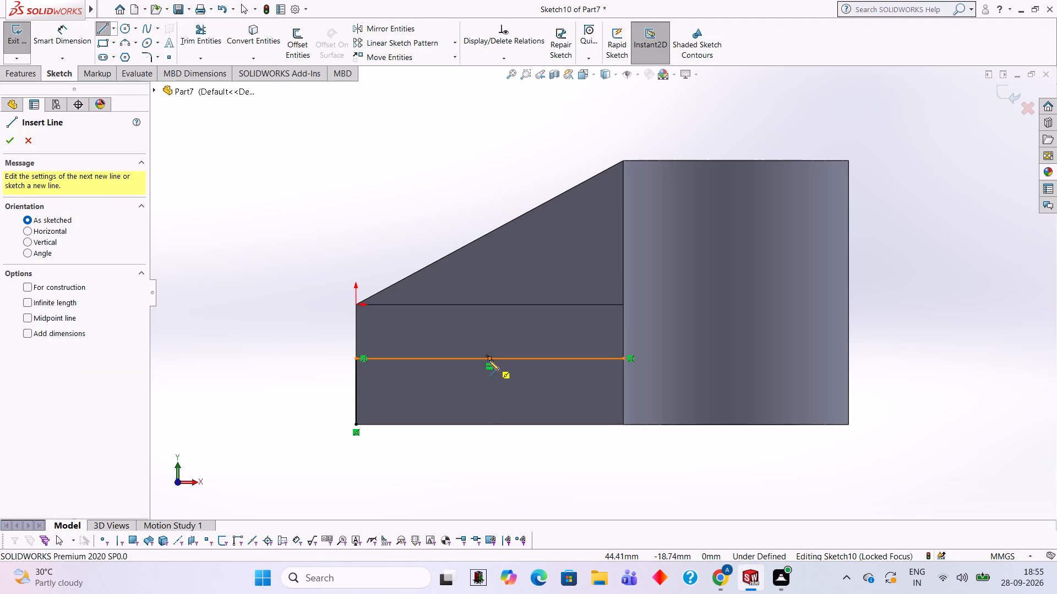
{"action": "left_click", "coordinate": [489, 357]}
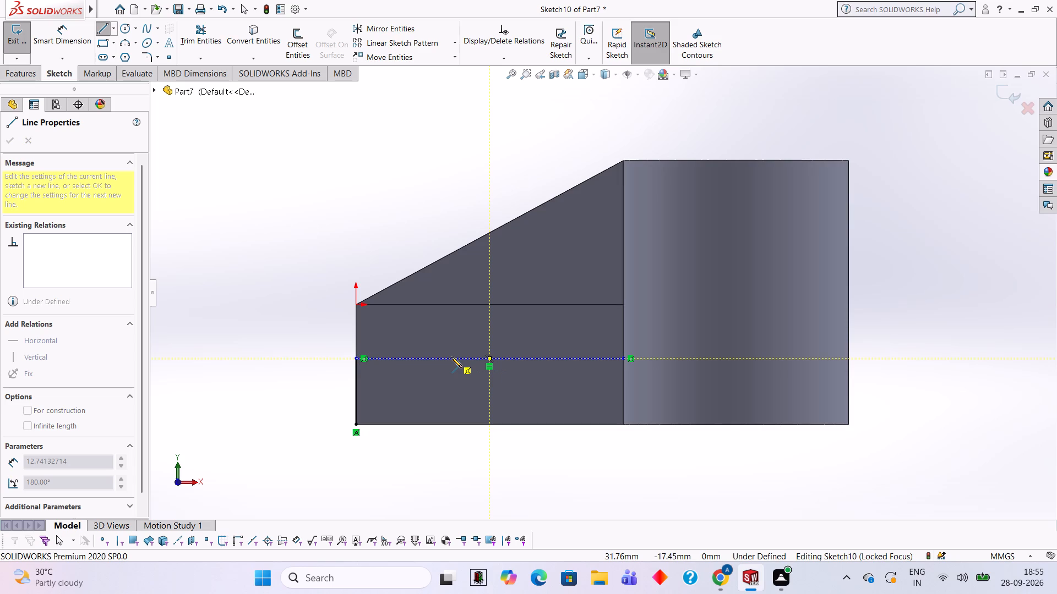
{"action": "type", "text": "19"}
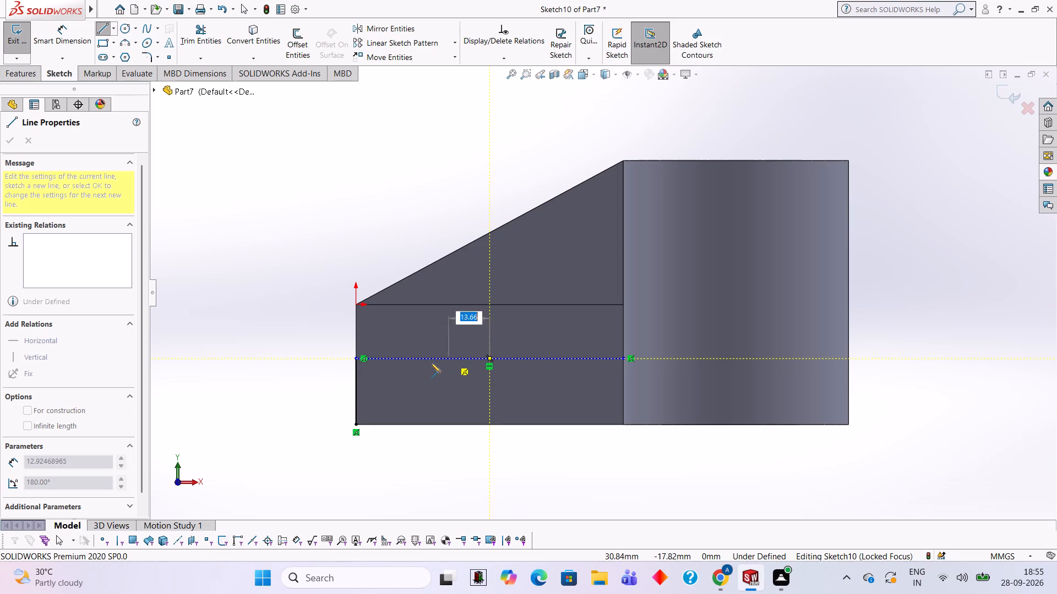
{"action": "type", "text": "19"}
{"action": "key", "text": "Return"}
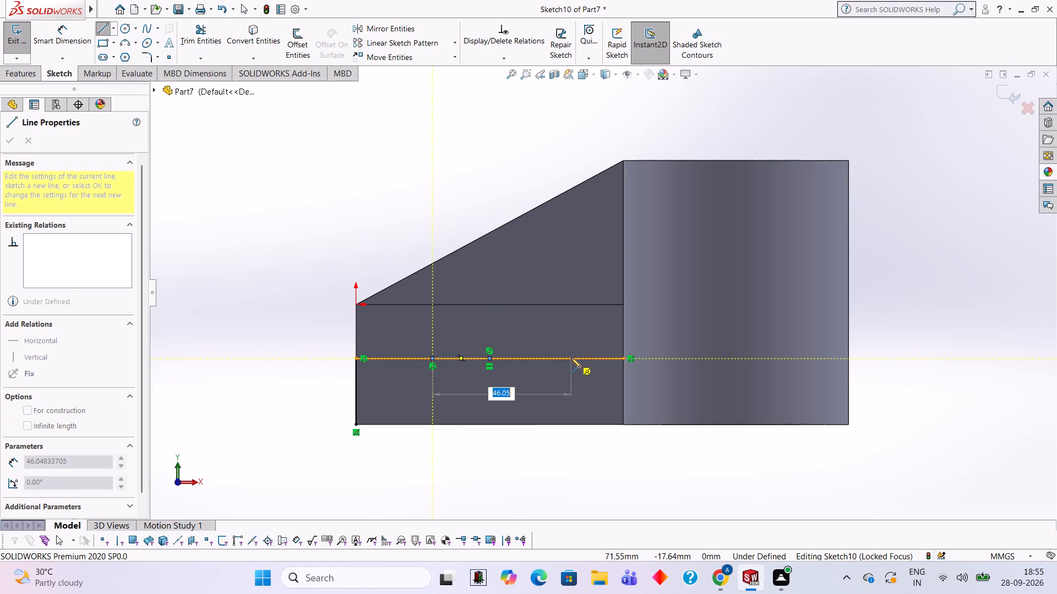
{"action": "type", "text": "38"}
{"action": "key", "text": "Return"}
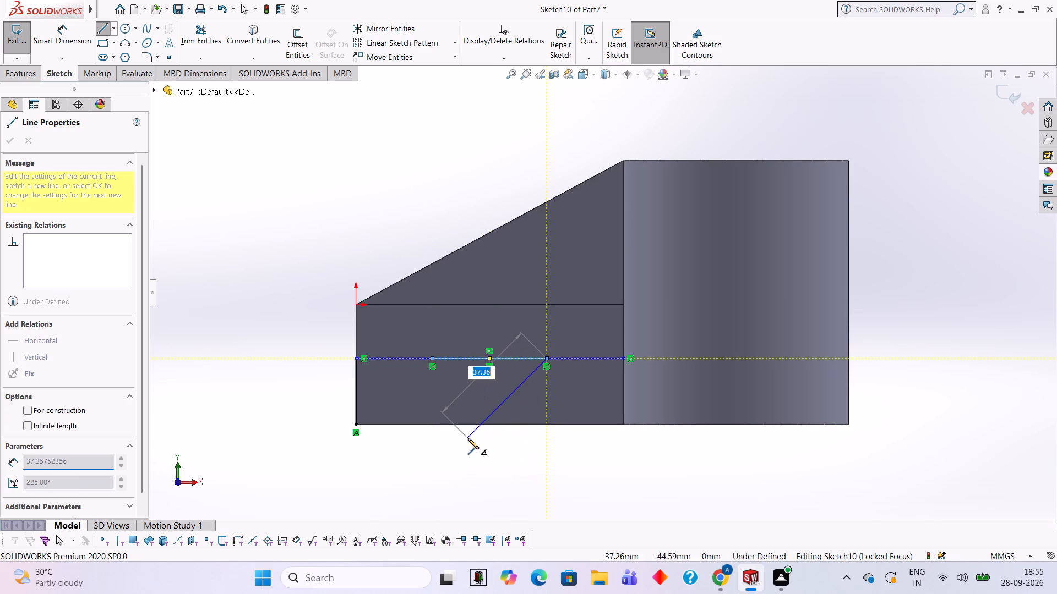
{"action": "key", "text": "Escape"}
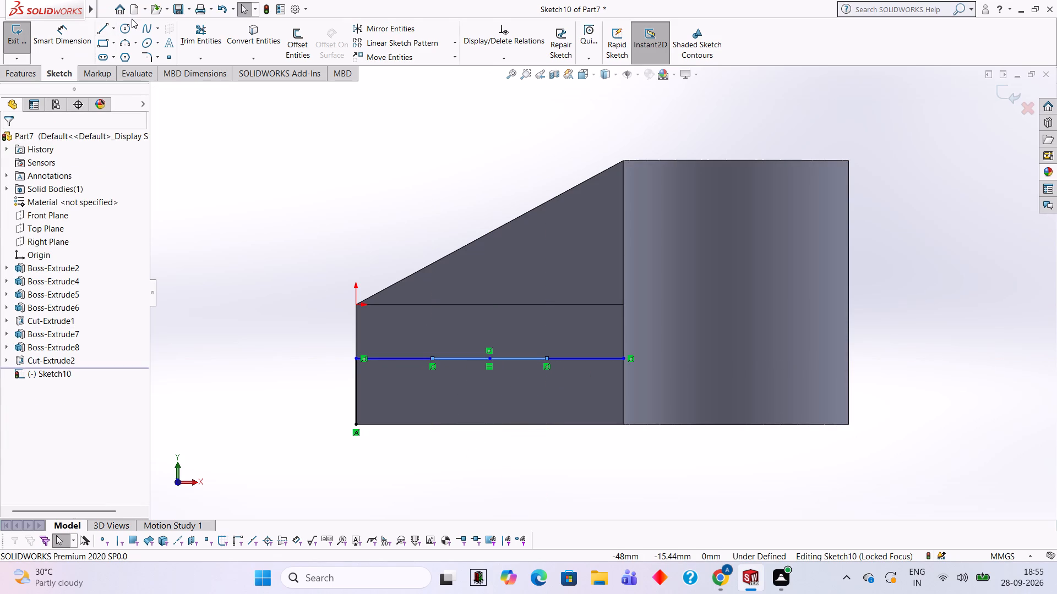
Draw a 22 mm diameter circle centred on each end of the 38 mm line.
{"action": "left_click", "coordinate": [129, 24]}
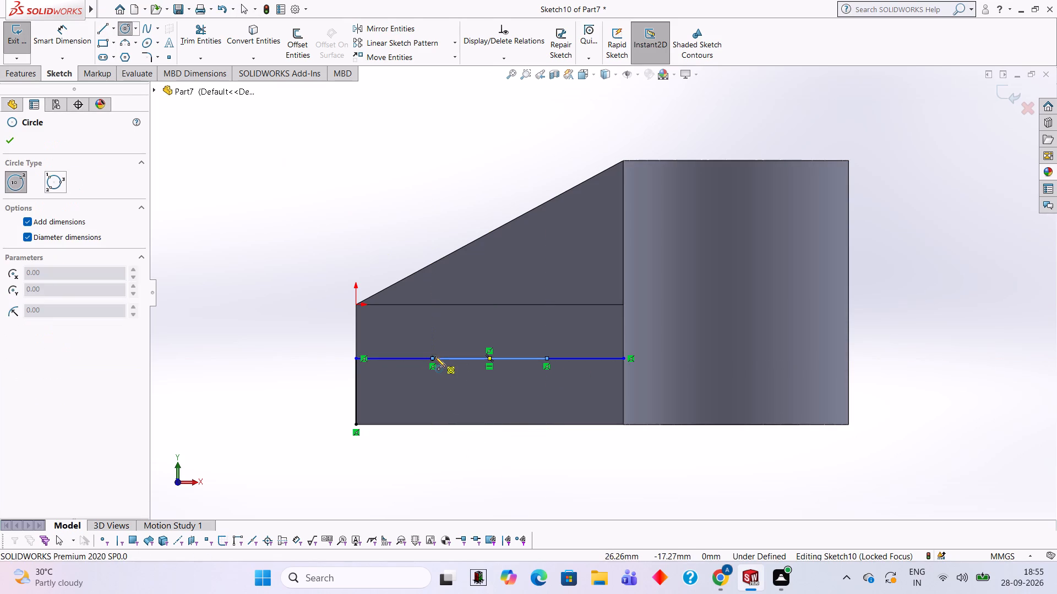
{"action": "left_click", "coordinate": [431, 358]}
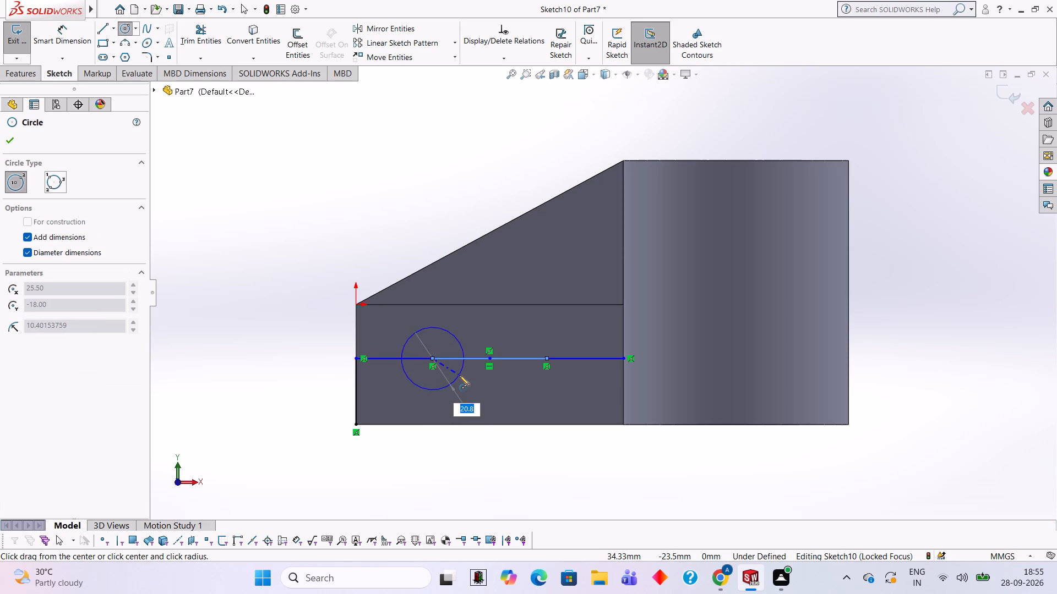
{"action": "type", "text": "22"}
{"action": "key", "text": "Return"}
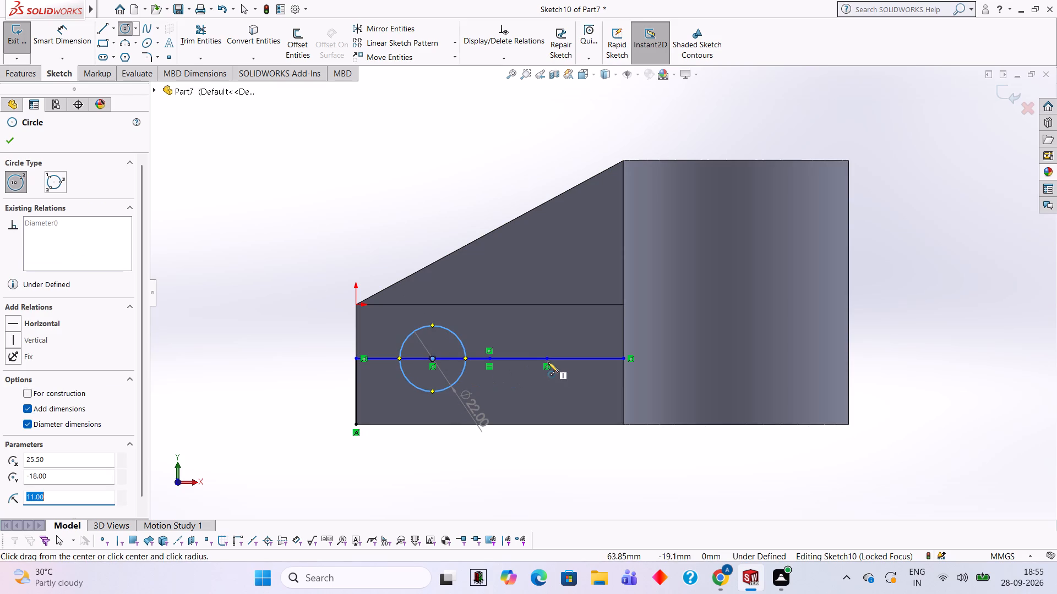
{"action": "left_click", "coordinate": [545, 358]}
{"action": "type", "text": "22"}
{"action": "key", "text": "Return"}
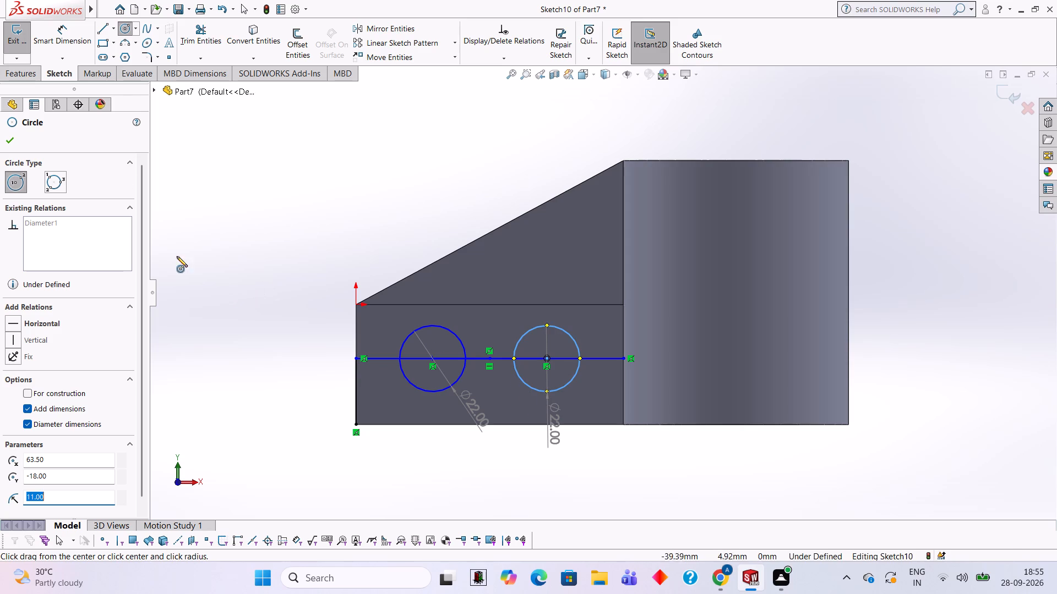
Connect the two circles with horizontal lines between their top points and between their bottom points.
{"action": "left_click", "coordinate": [106, 35]}
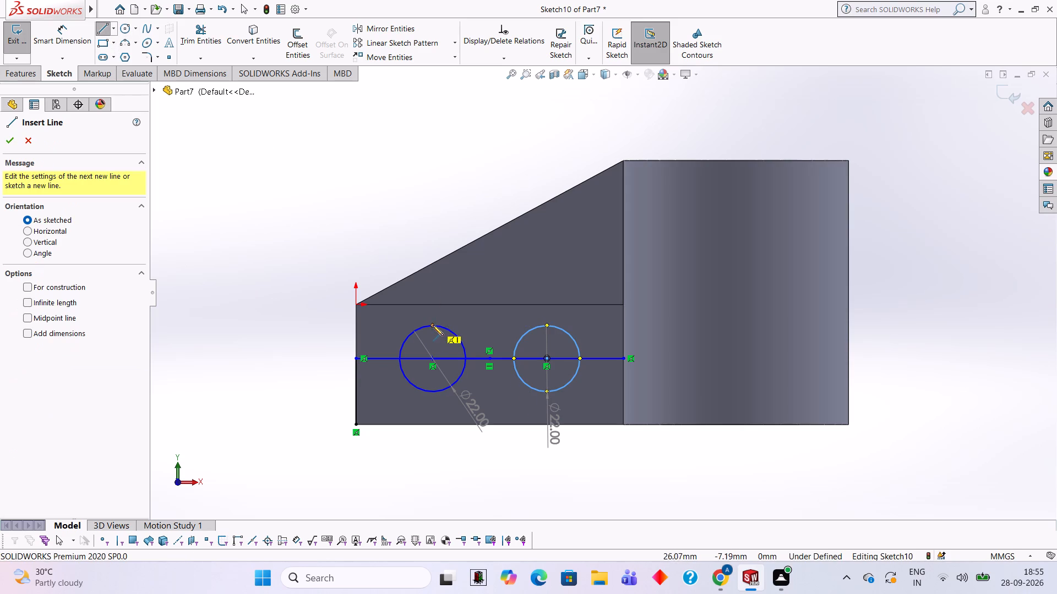
{"action": "left_click", "coordinate": [432, 324]}
{"action": "left_click", "coordinate": [546, 325]}
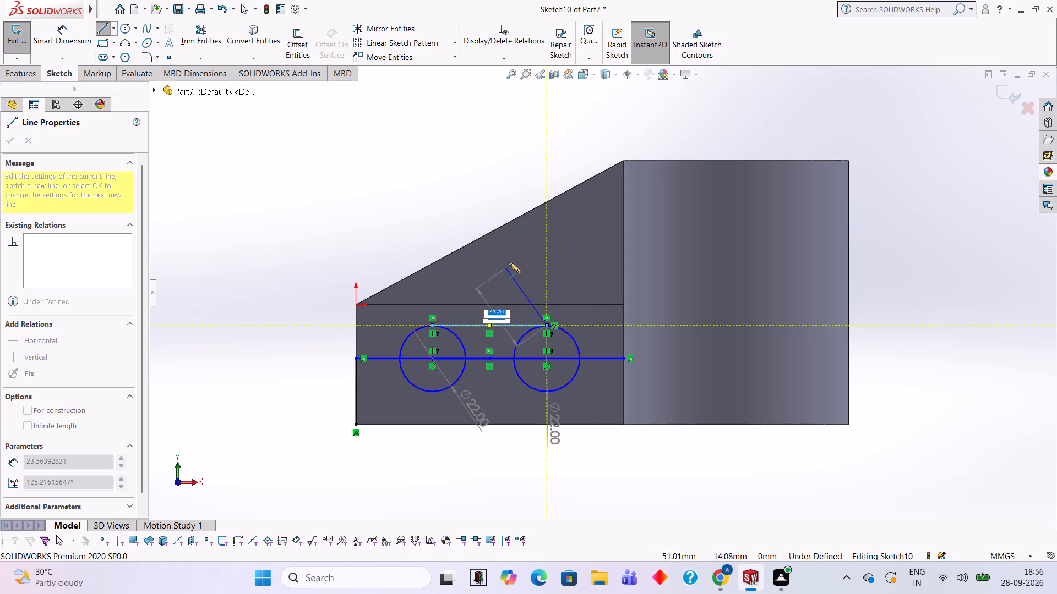
{"action": "key", "text": "Escape"}
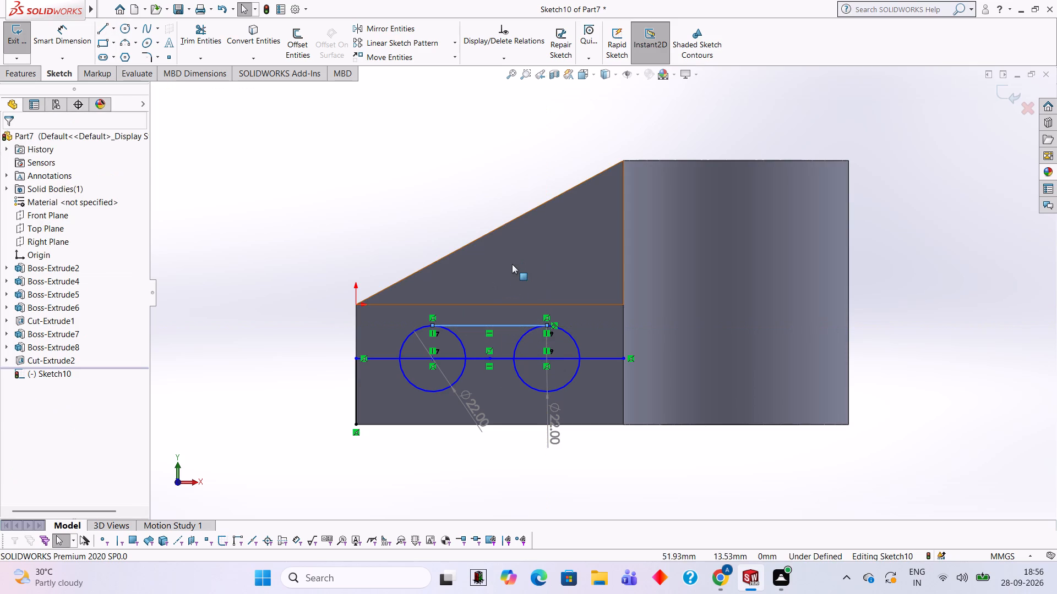
{"action": "left_click", "coordinate": [106, 33]}
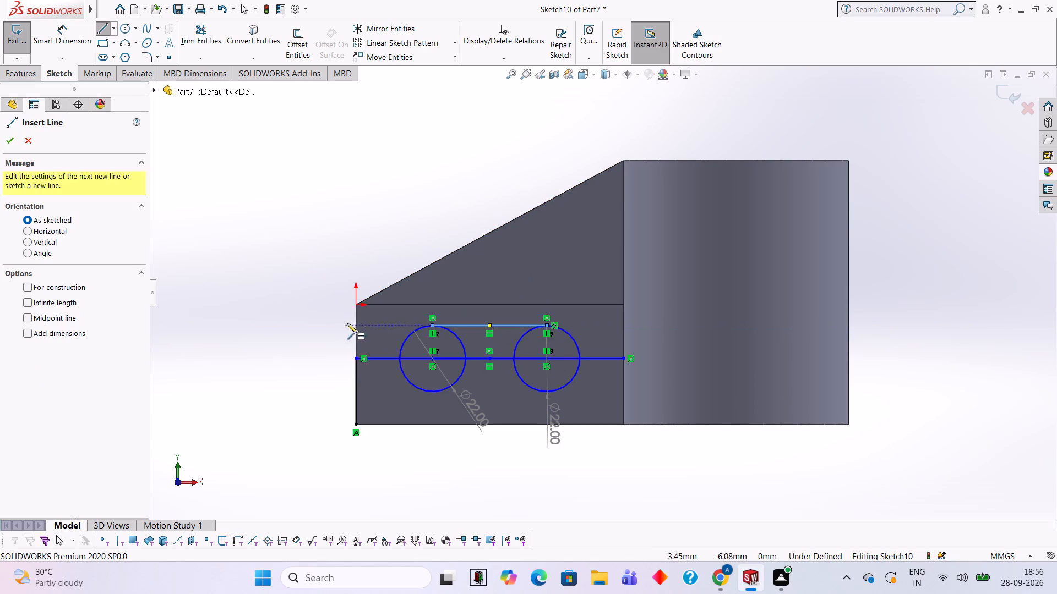
{"action": "left_click", "coordinate": [431, 391]}
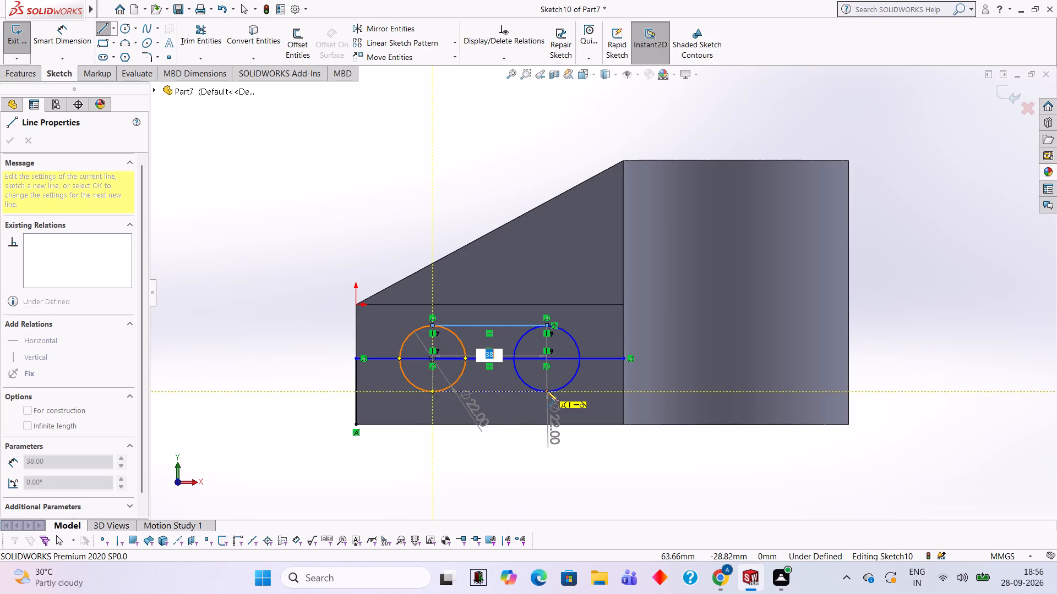
{"action": "left_click", "coordinate": [547, 391]}
{"action": "key", "text": "Escape"}
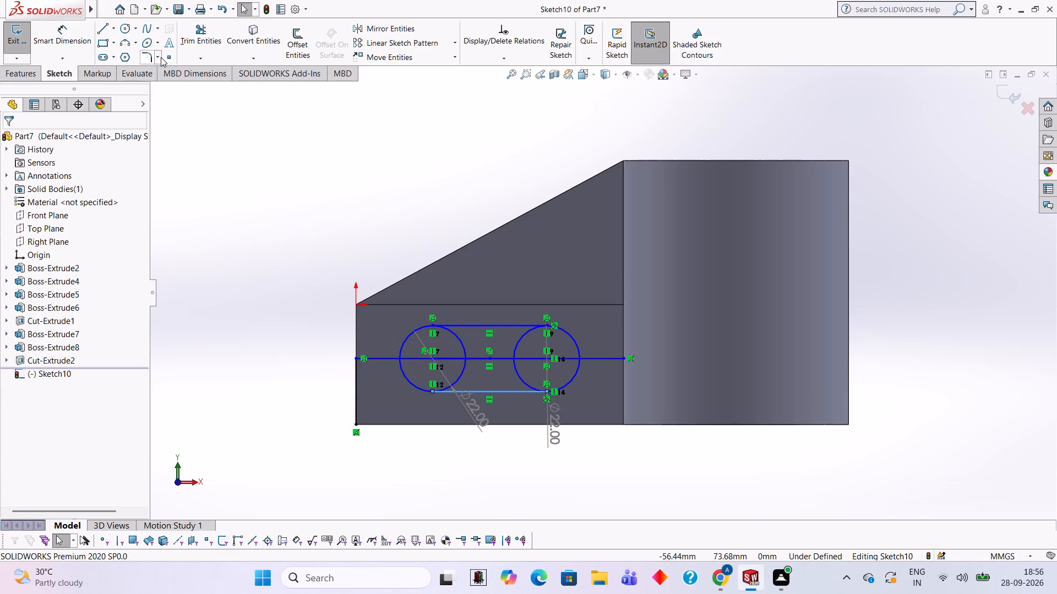
Trim away all the horizontal centre line segments inside, between and outside the two circles.
{"action": "left_click", "coordinate": [203, 34]}
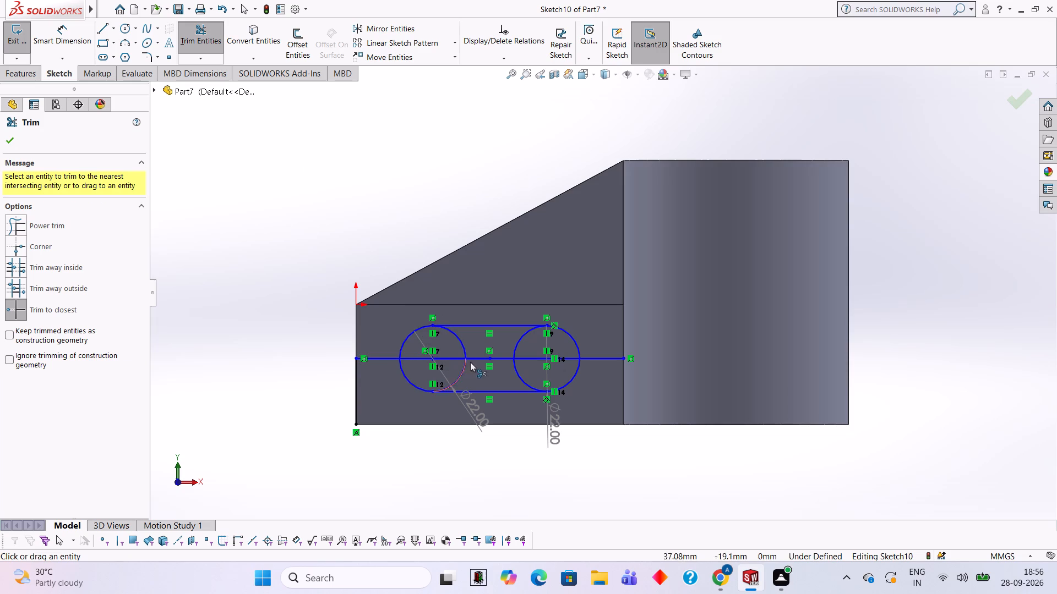
{"action": "left_click", "coordinate": [476, 361]}
{"action": "left_click", "coordinate": [563, 304]}
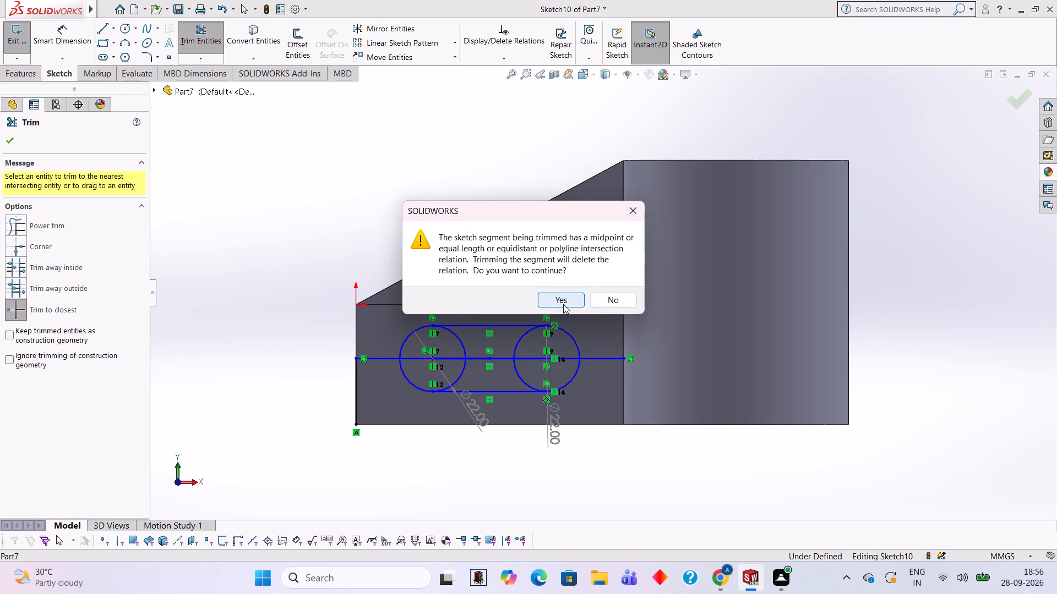
{"action": "left_click", "coordinate": [454, 358]}
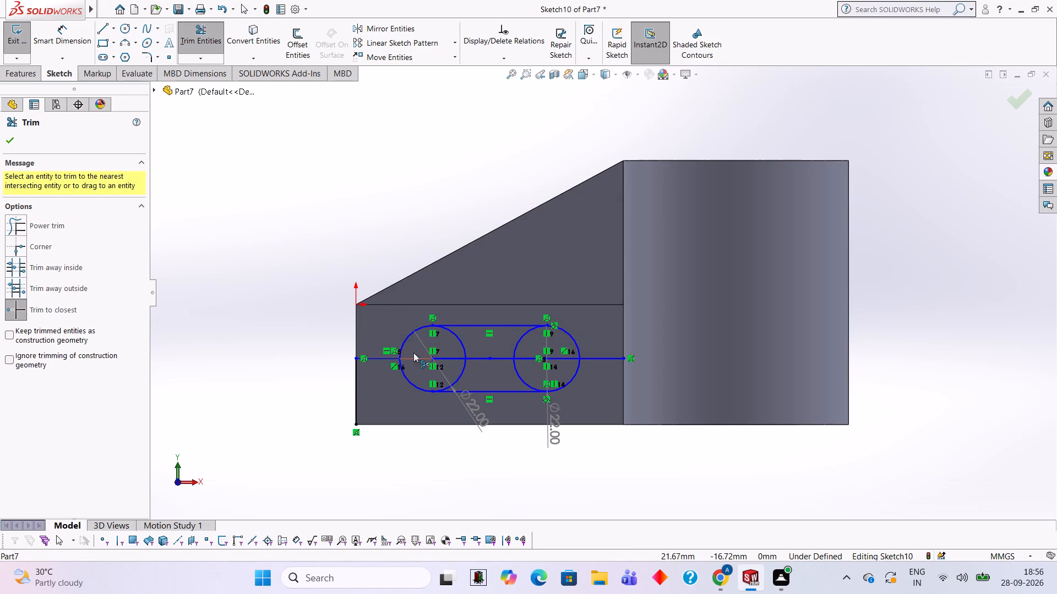
{"action": "left_click", "coordinate": [380, 359]}
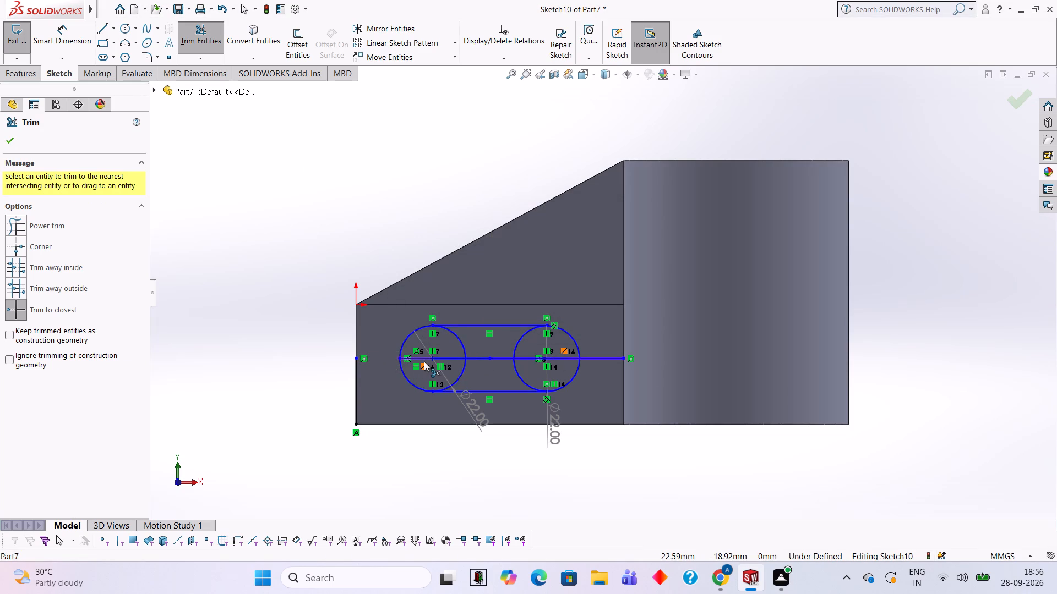
{"action": "left_click", "coordinate": [424, 360]}
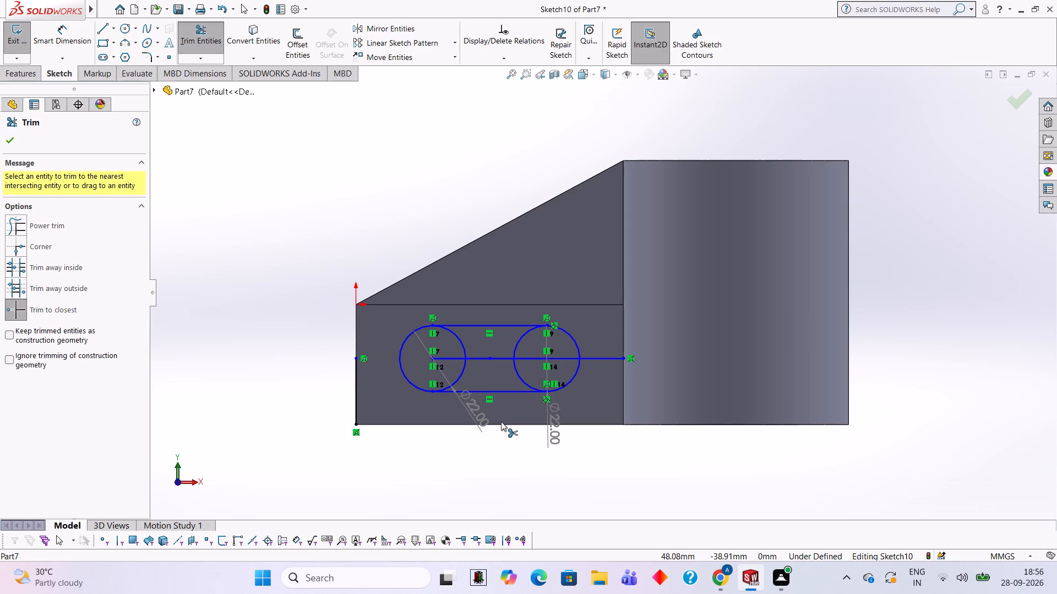
{"action": "left_click", "coordinate": [455, 358]}
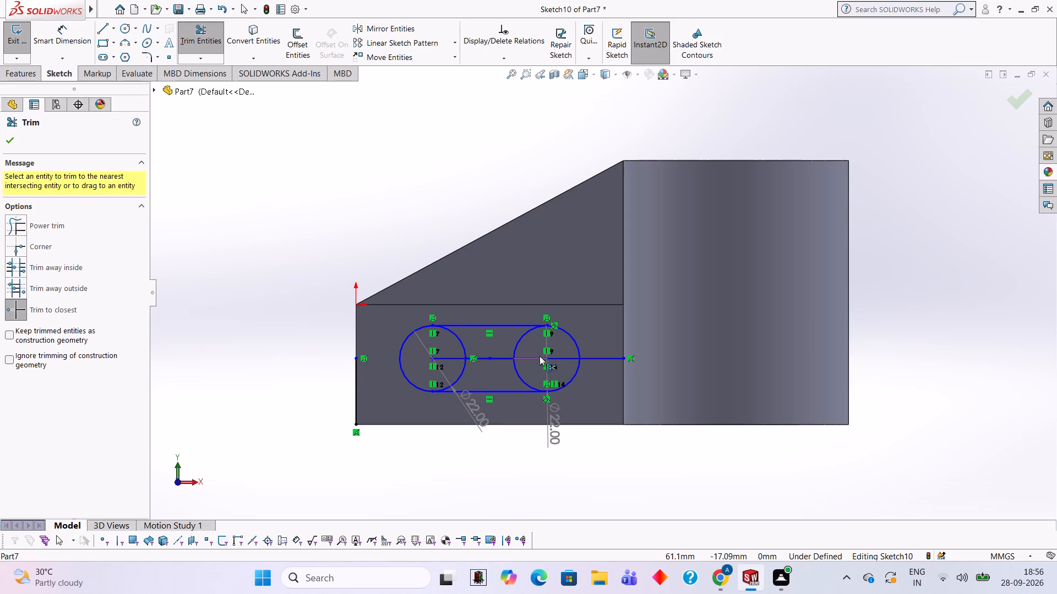
{"action": "left_click", "coordinate": [540, 356]}
{"action": "left_click", "coordinate": [570, 356]}
{"action": "left_click", "coordinate": [600, 357]}
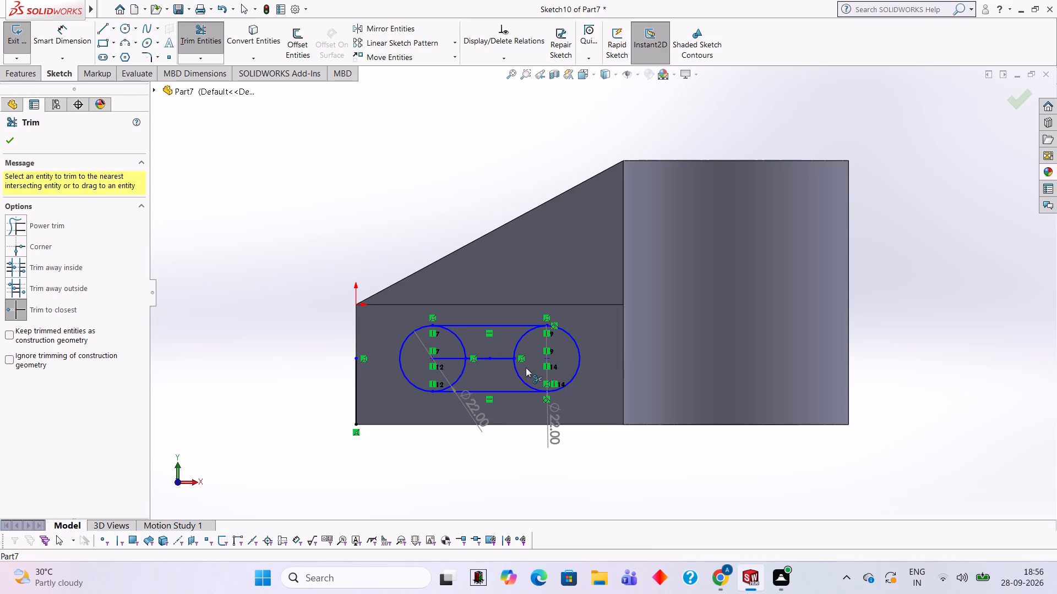
{"action": "left_click", "coordinate": [499, 360]}
{"action": "left_click", "coordinate": [489, 360]}
{"action": "left_click", "coordinate": [499, 356]}
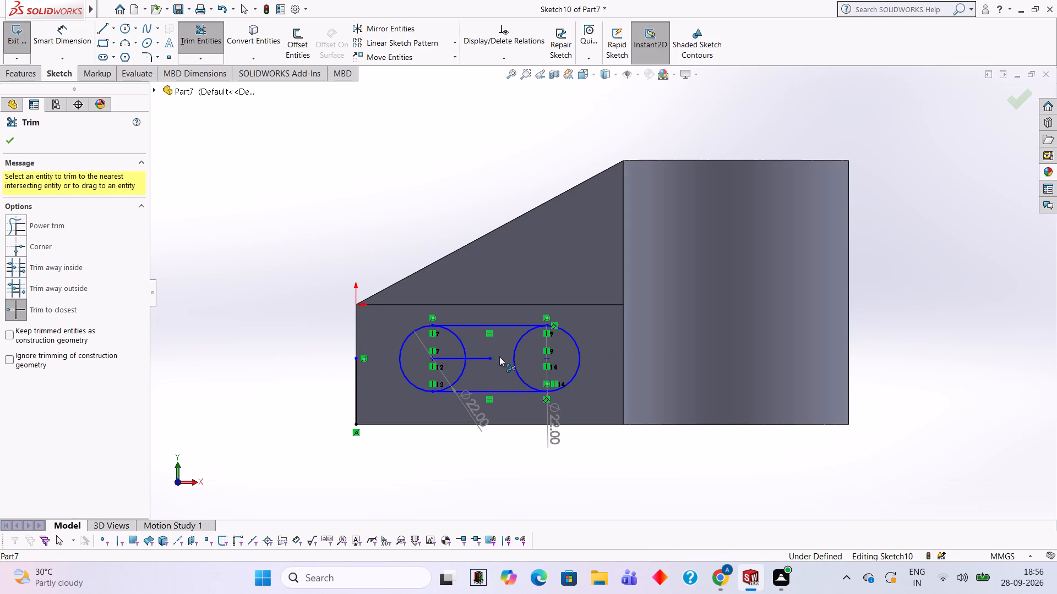
{"action": "left_click", "coordinate": [479, 359]}
{"action": "left_click", "coordinate": [453, 361]}
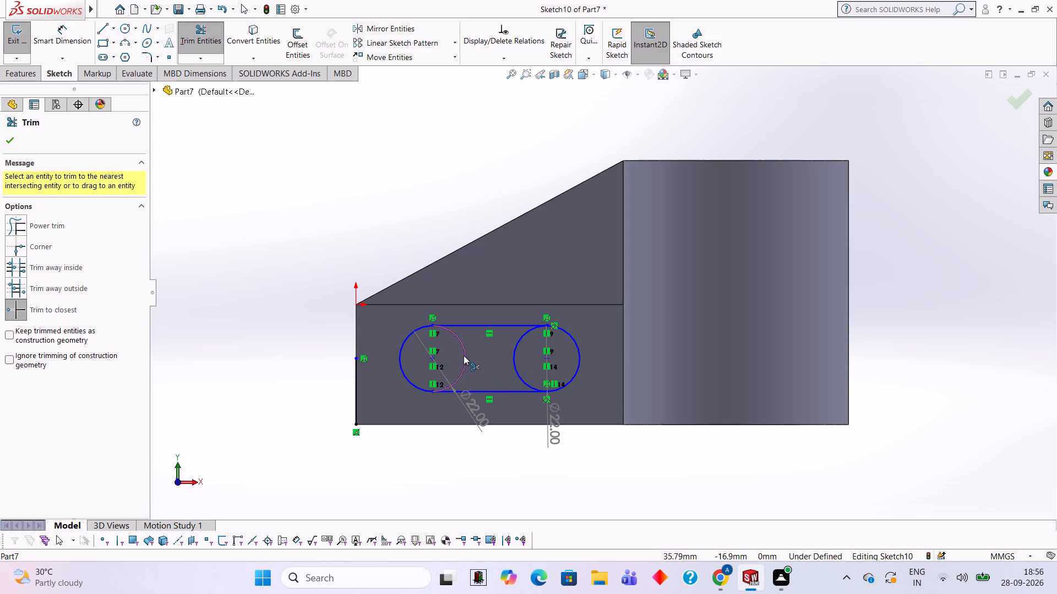
Trim the inner arcs of both circles, leaving a closed slot outline.
{"action": "left_click", "coordinate": [464, 355]}
{"action": "left_click", "coordinate": [520, 364]}
{"action": "left_click", "coordinate": [513, 364]}
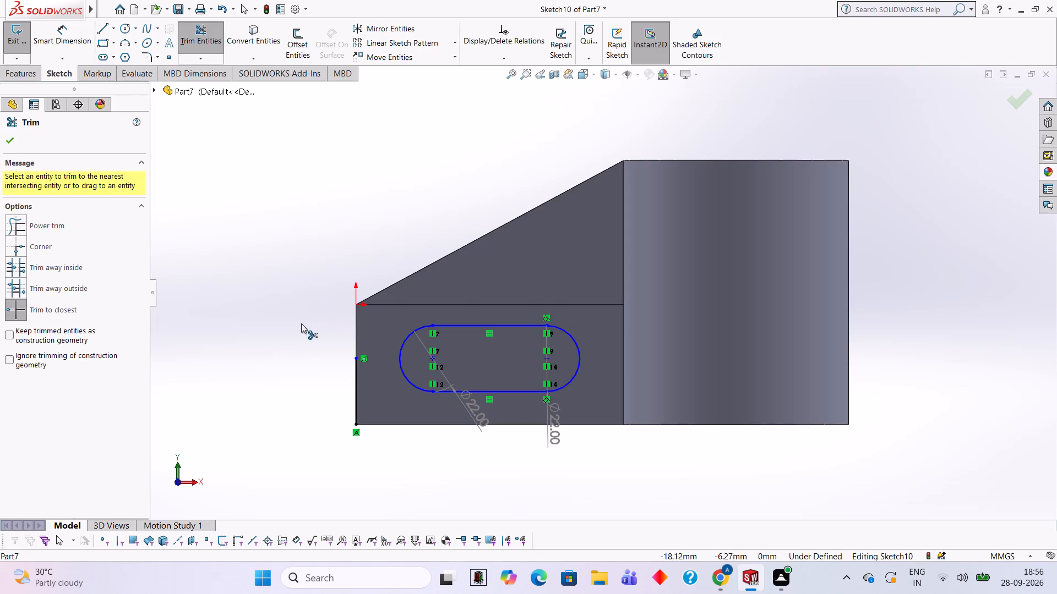
Set up a blind Cut-Extrude of the closed slot region on the block's front face with a depth of 17 mm.
{"action": "left_click", "coordinate": [17, 76]}
{"action": "left_click", "coordinate": [185, 45]}
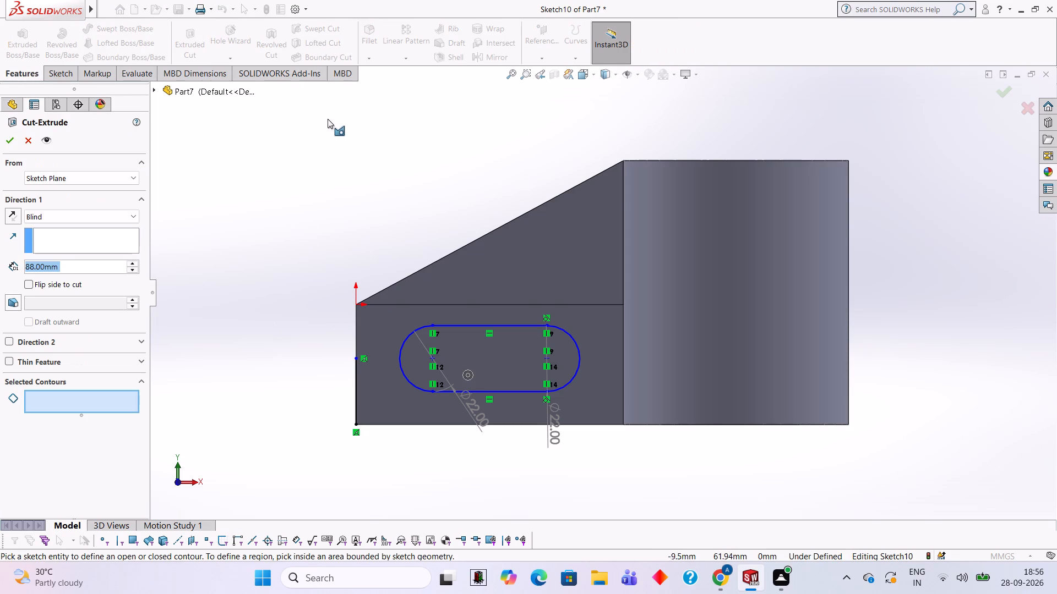
{"action": "middle_click_drag", "start_coordinate": [335, 123], "coordinate": [354, 233]}
{"action": "left_click", "coordinate": [541, 360]}
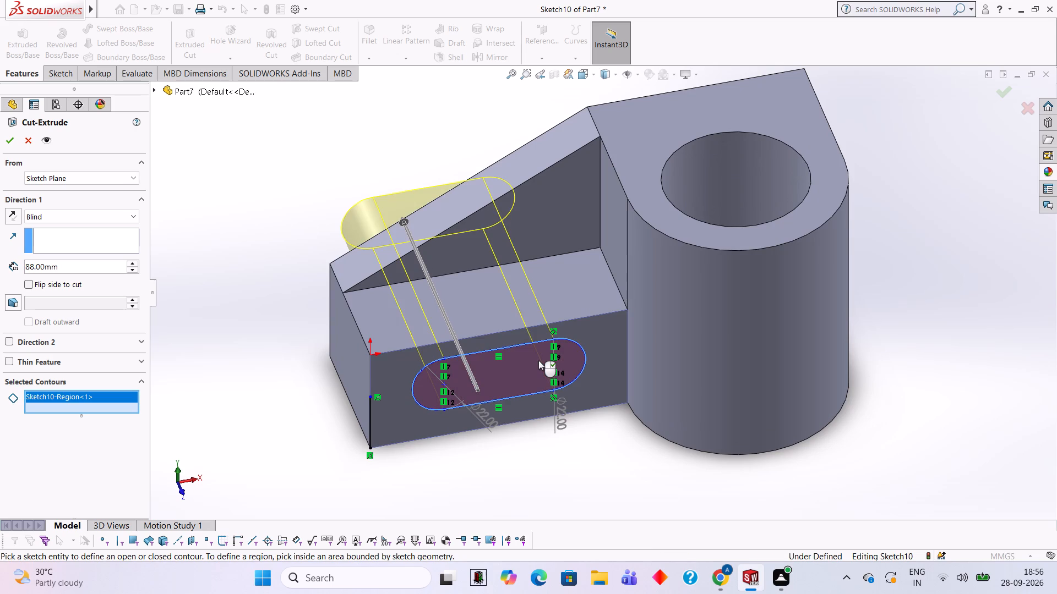
{"action": "middle_click_drag", "start_coordinate": [254, 240], "coordinate": [278, 211]}
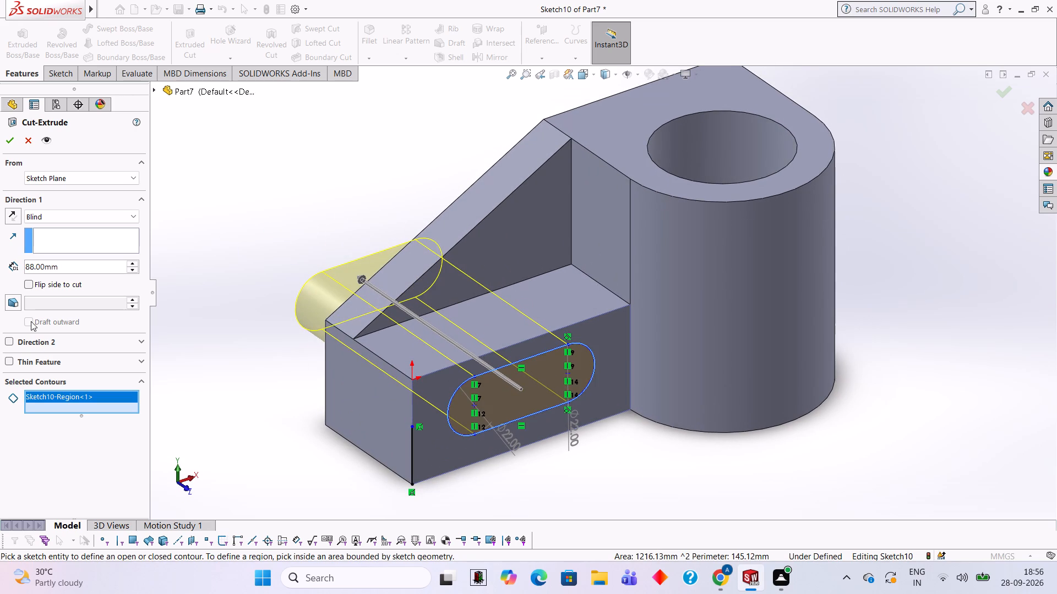
{"action": "left_click", "coordinate": [75, 272]}
{"action": "key", "text": "BackSpace"}
{"action": "key", "text": "BackSpace"}
{"action": "key", "text": "BackSpace"}
{"action": "key", "text": "BackSpace"}
{"action": "key", "text": "BackSpace"}
{"action": "key", "text": "BackSpace"}
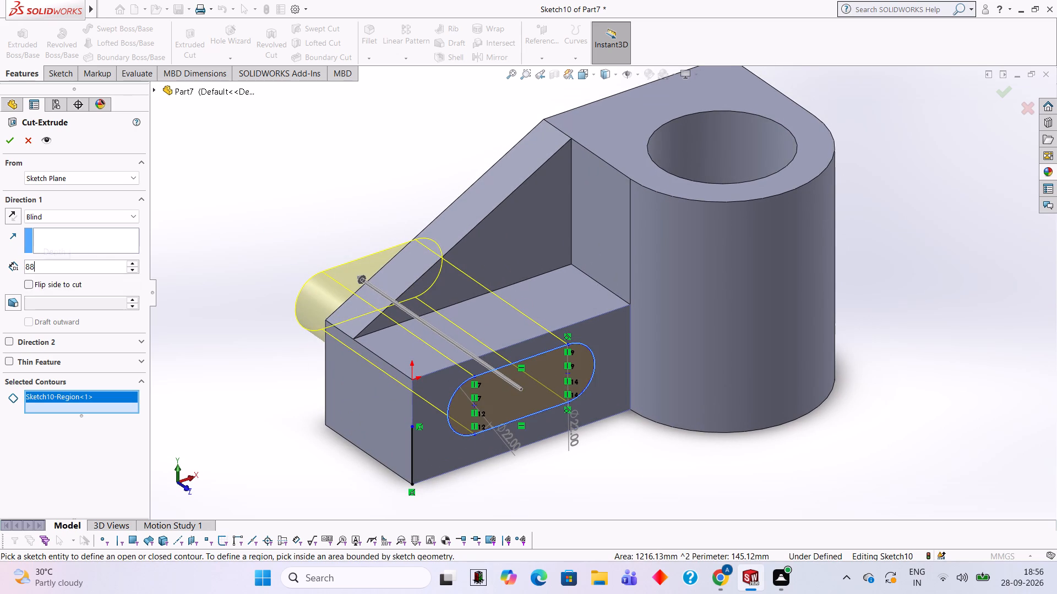
{"action": "key", "text": "BackSpace"}
{"action": "type", "text": "17"}
{"action": "key", "text": "Return"}
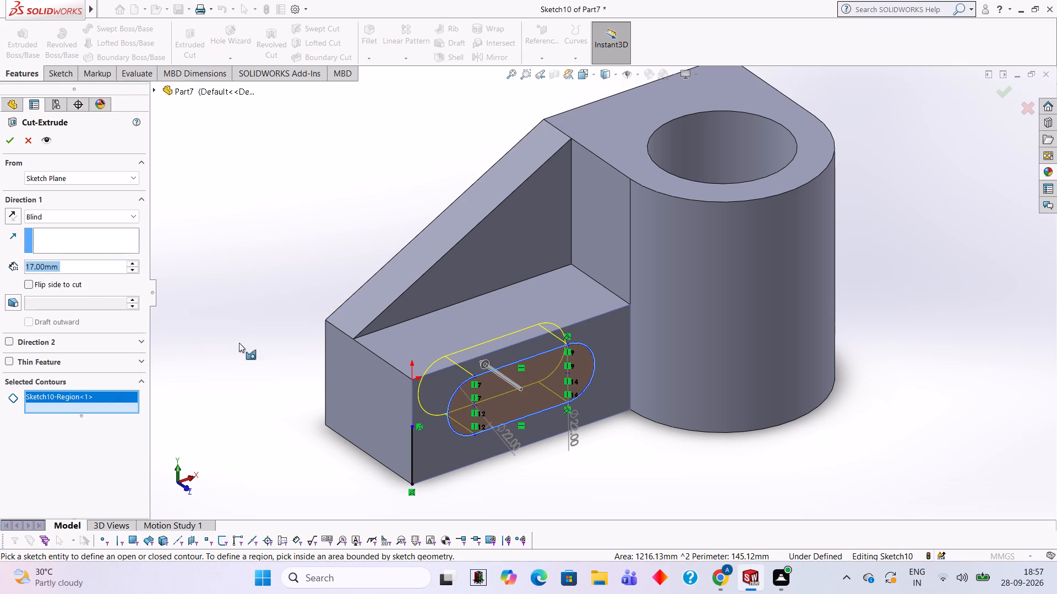
Set the slot cut's depth to 50 mm and complete the cut through the base block.
{"action": "middle_click_drag", "start_coordinate": [280, 253], "coordinate": [320, 344]}
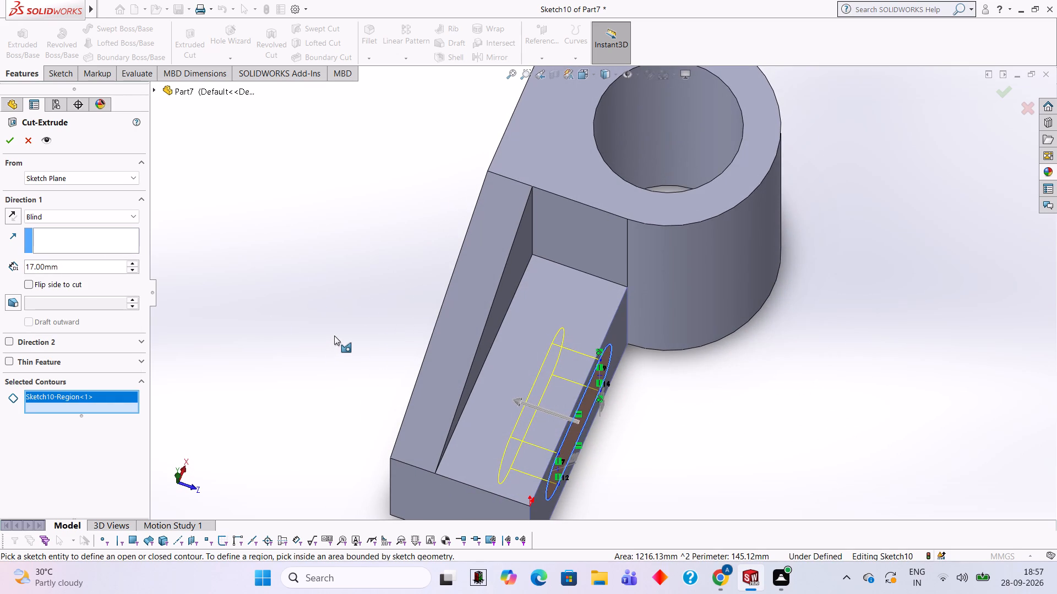
{"action": "key", "text": "3"}
{"action": "left_click", "coordinate": [83, 267]}
{"action": "key", "text": "BackSpace"}
{"action": "key", "text": "BackSpace"}
{"action": "key", "text": "BackSpace"}
{"action": "key", "text": "BackSpace"}
{"action": "key", "text": "BackSpace"}
{"action": "key", "text": "BackSpace"}
{"action": "key", "text": "BackSpace"}
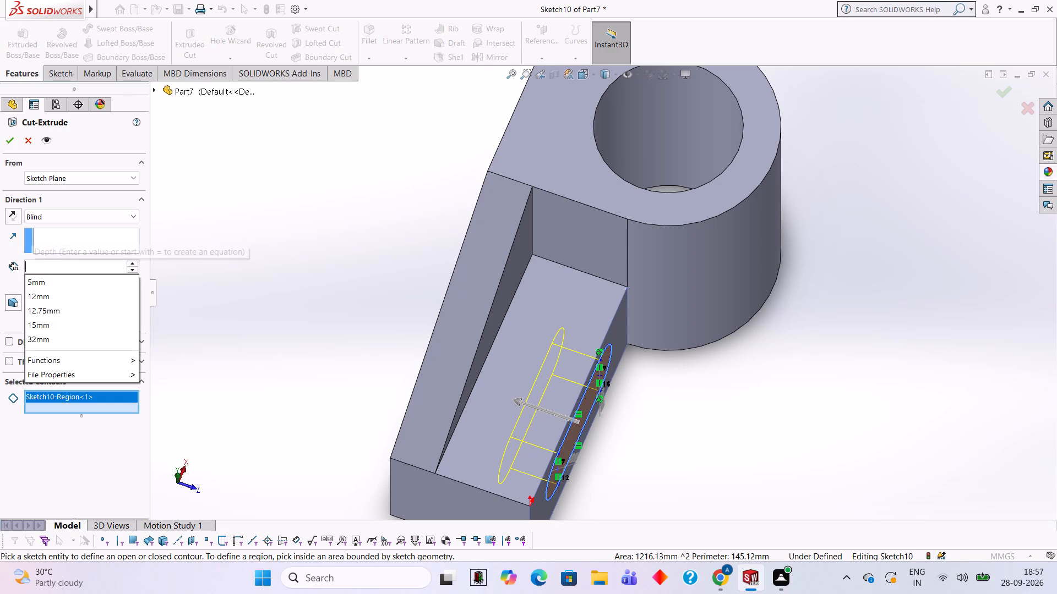
{"action": "key", "text": "BackSpace"}
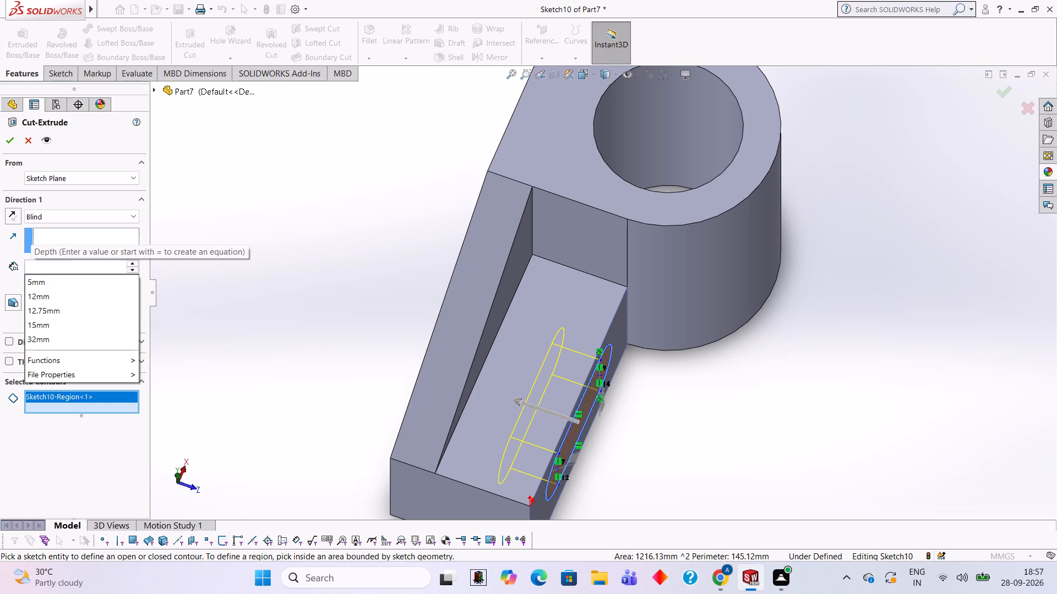
{"action": "type", "text": "50"}
{"action": "key", "text": "Return"}
{"action": "middle_click_drag", "start_coordinate": [306, 332], "coordinate": [326, 335]}
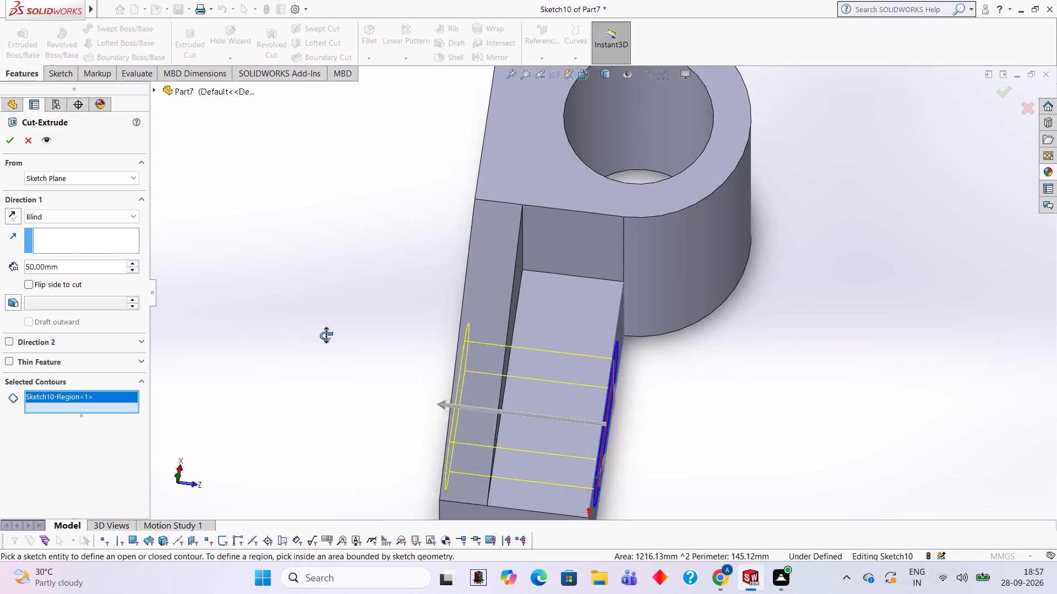
{"action": "middle_click_drag", "start_coordinate": [326, 335], "coordinate": [337, 335]}
{"action": "left_click", "coordinate": [10, 139]}
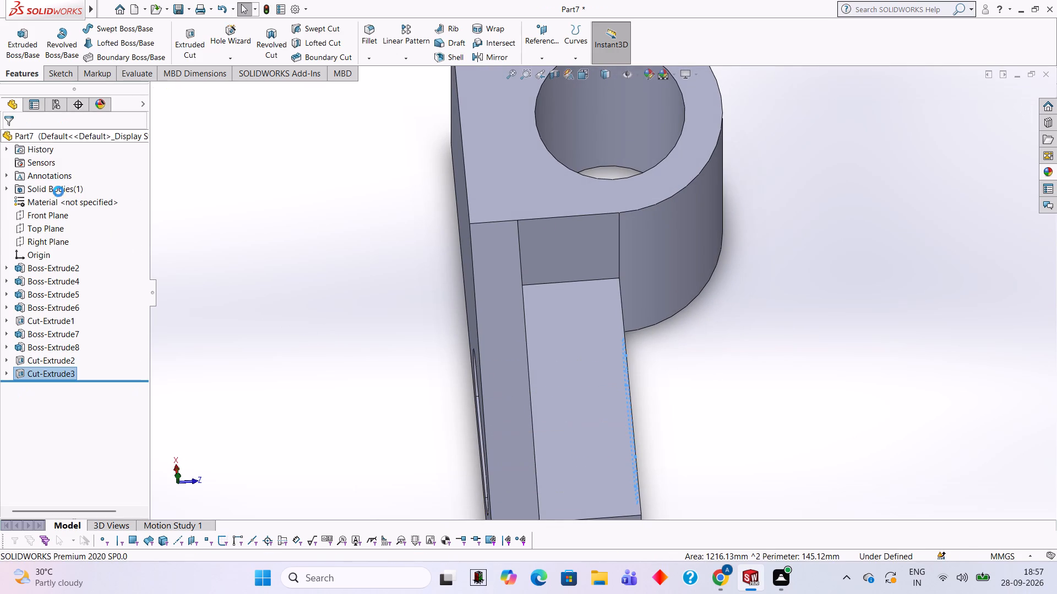
Inspect the slot cut and the overall part from an angled view.
{"action": "left_click", "coordinate": [303, 293]}
{"action": "middle_click_drag", "start_coordinate": [855, 360], "coordinate": [761, 272]}
{"action": "scroll", "coordinate": [617, 398], "scroll_direction": "up", "scroll_amount": 1}
{"action": "middle_click_drag", "start_coordinate": [619, 398], "coordinate": [644, 430]}
{"action": "scroll", "coordinate": [672, 391], "scroll_direction": "up", "scroll_amount": 1}
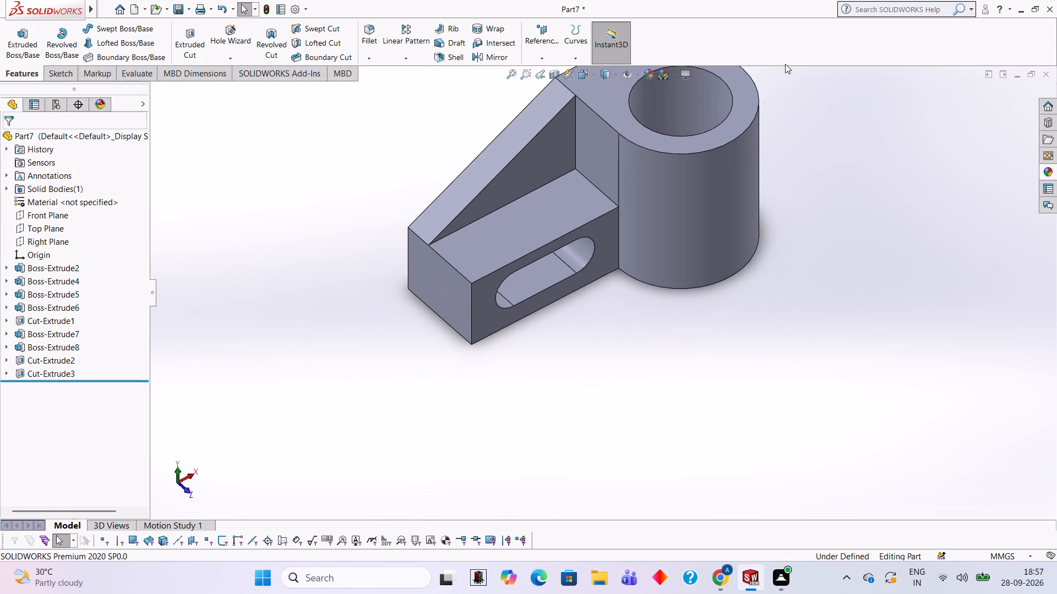
{"action": "scroll", "coordinate": [787, 139], "scroll_direction": "up", "scroll_amount": 1}
{"action": "scroll", "coordinate": [776, 150], "scroll_direction": "down", "scroll_amount": 3}
{"action": "scroll", "coordinate": [699, 144], "scroll_direction": "up", "scroll_amount": 2}
{"action": "scroll", "coordinate": [629, 171], "scroll_direction": "down", "scroll_amount": 1}
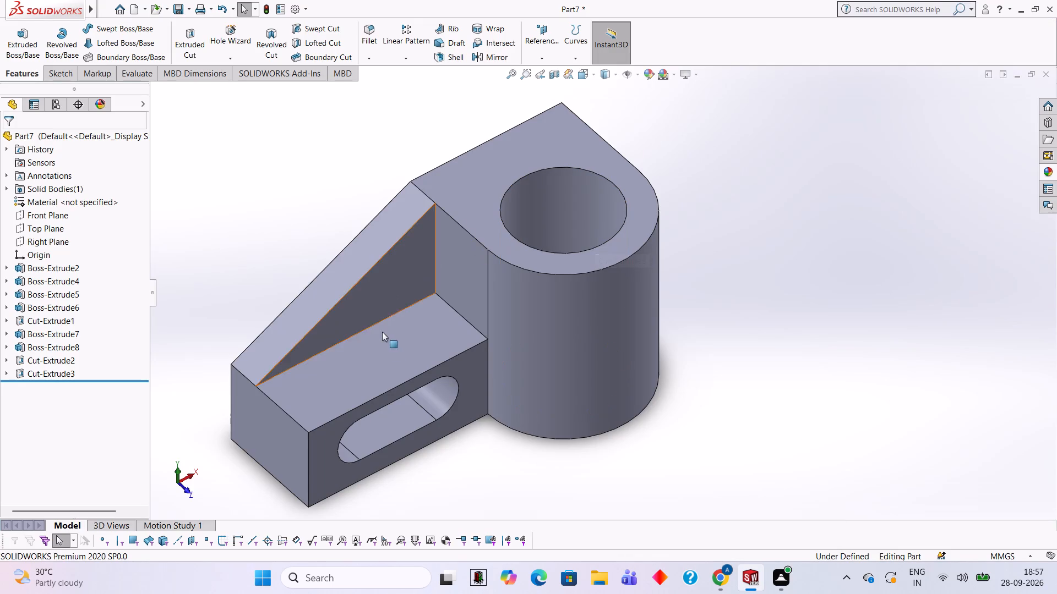
Start a sketch on the base block's top face and draw a 12 mm diameter circle near the middle of that face.
{"action": "left_click", "coordinate": [389, 353]}
{"action": "left_click", "coordinate": [433, 317]}
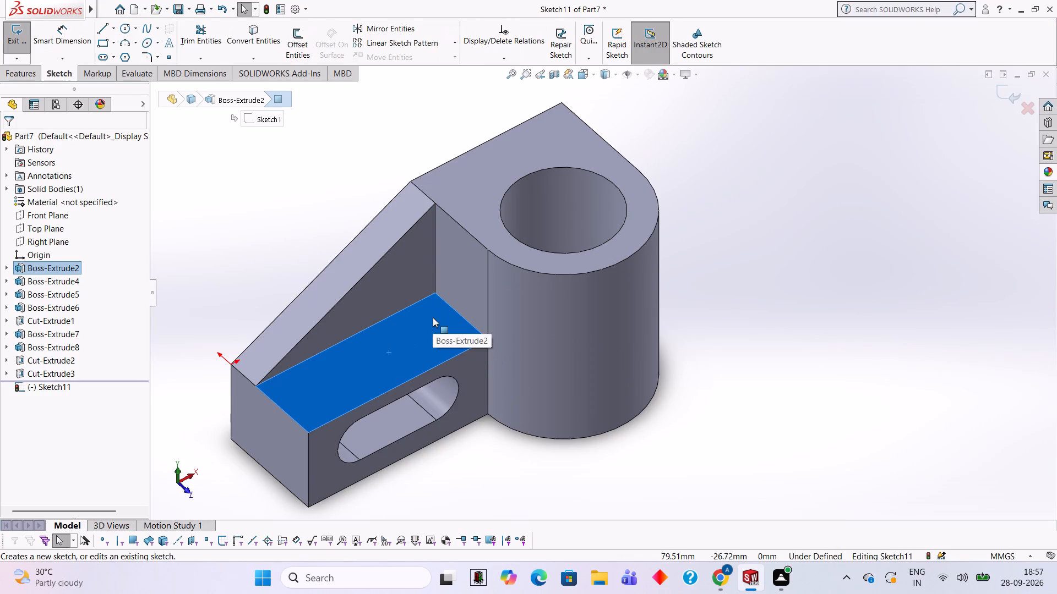
{"action": "key", "text": "ctrl+8"}
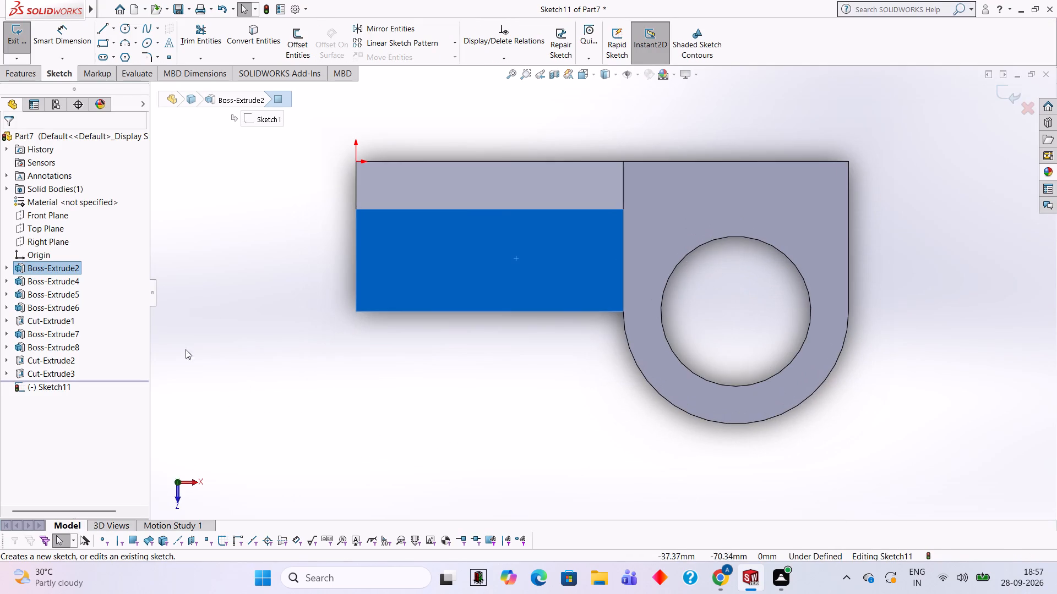
{"action": "left_click", "coordinate": [122, 25]}
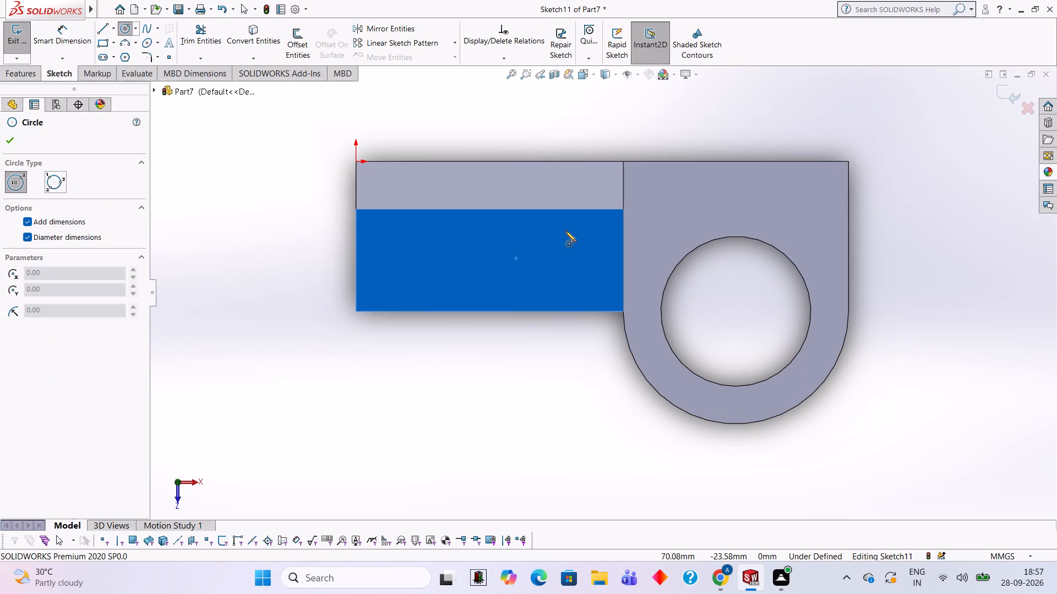
{"action": "left_click", "coordinate": [489, 255]}
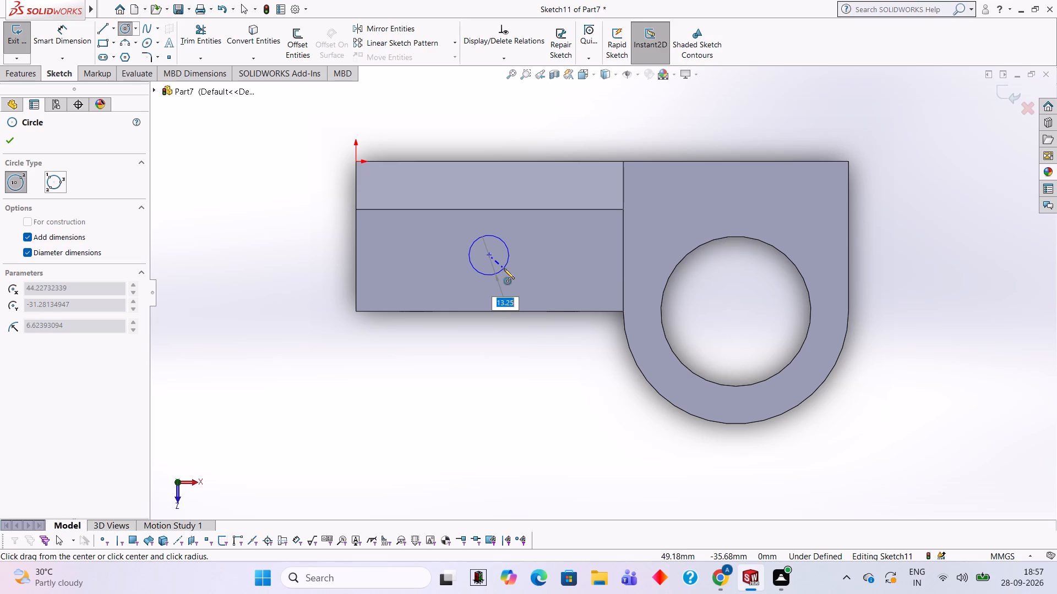
{"action": "type", "text": "12"}
{"action": "key", "text": "Return"}
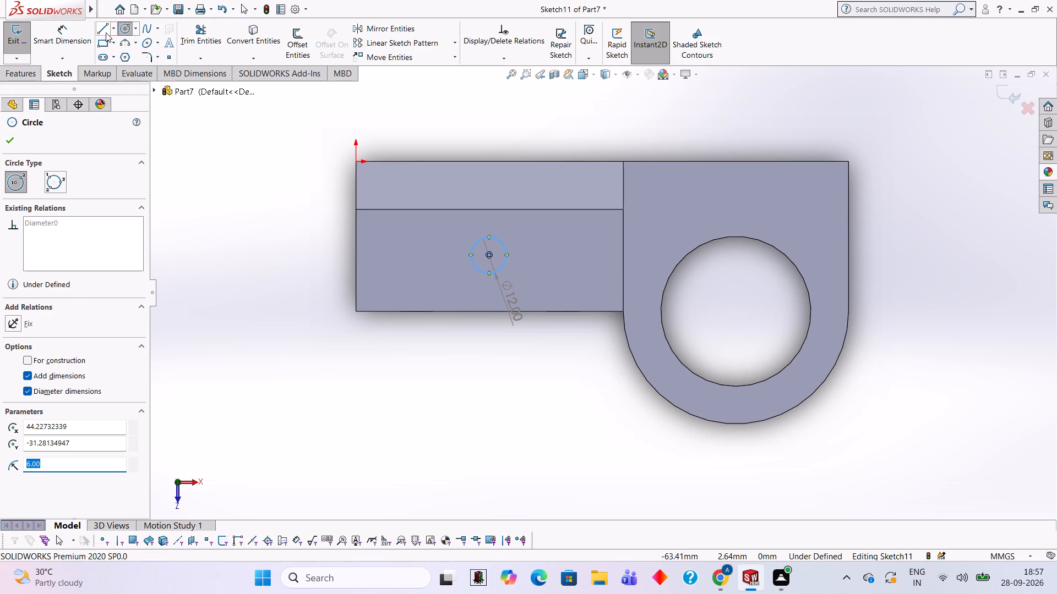
Dimension the circle's centre 44 mm from the block's free end edge and 17 mm from its front edge.
{"action": "left_click", "coordinate": [82, 29]}
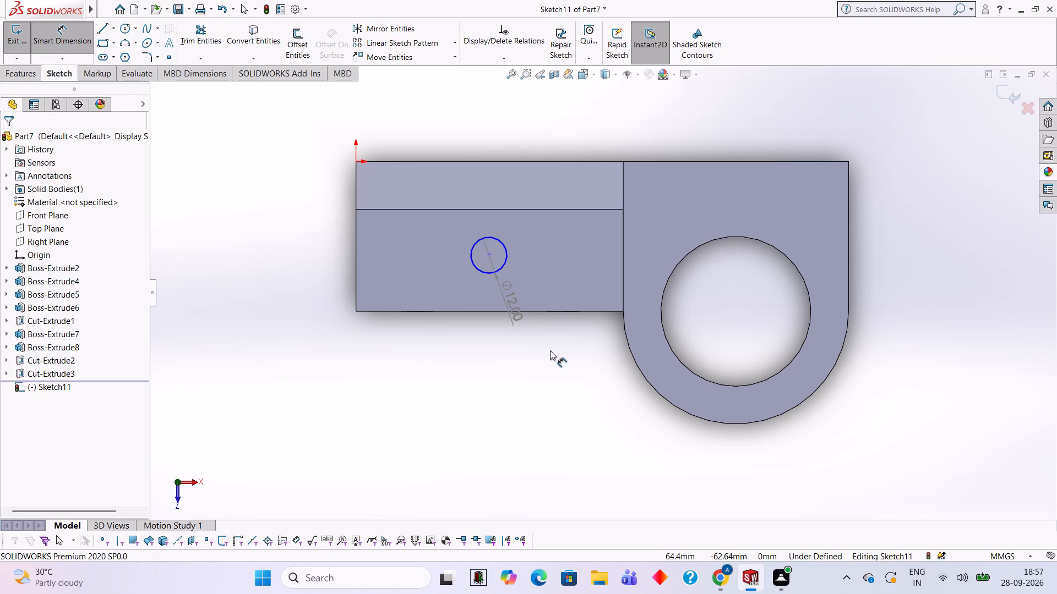
{"action": "left_click", "coordinate": [355, 251]}
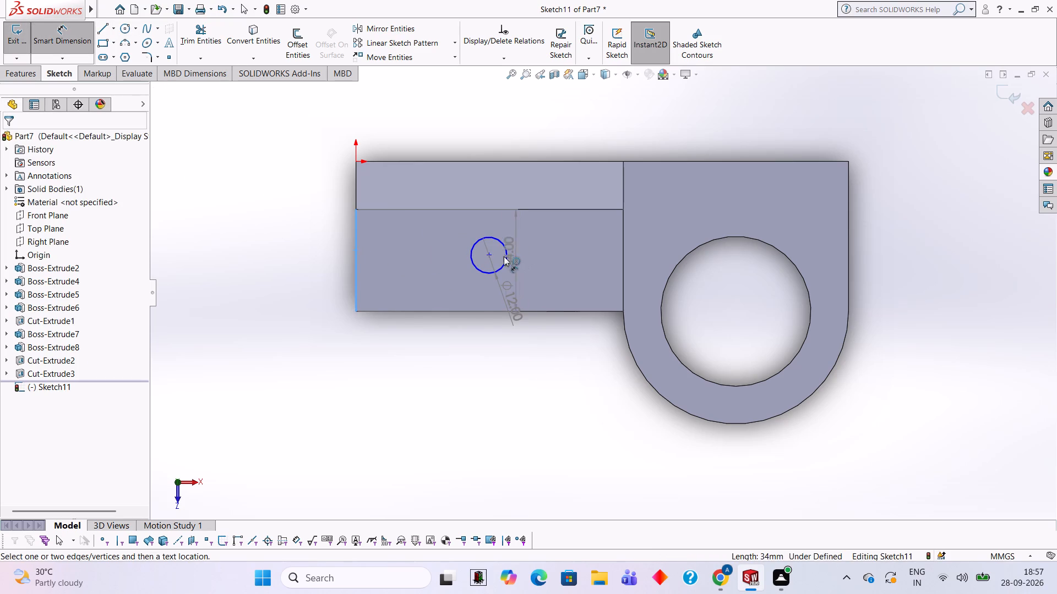
{"action": "left_click", "coordinate": [488, 255]}
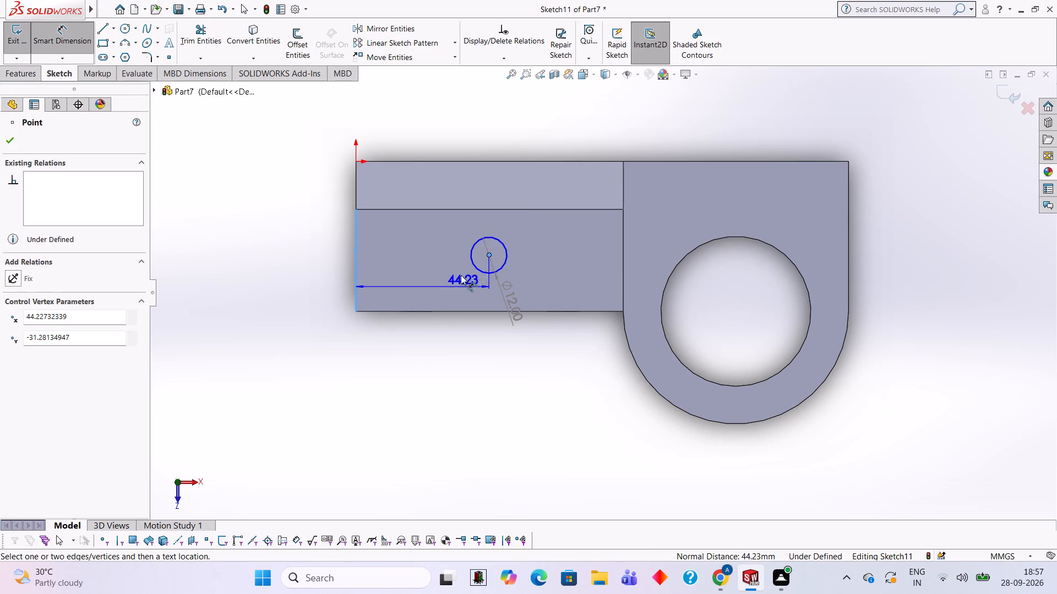
{"action": "left_click", "coordinate": [439, 146]}
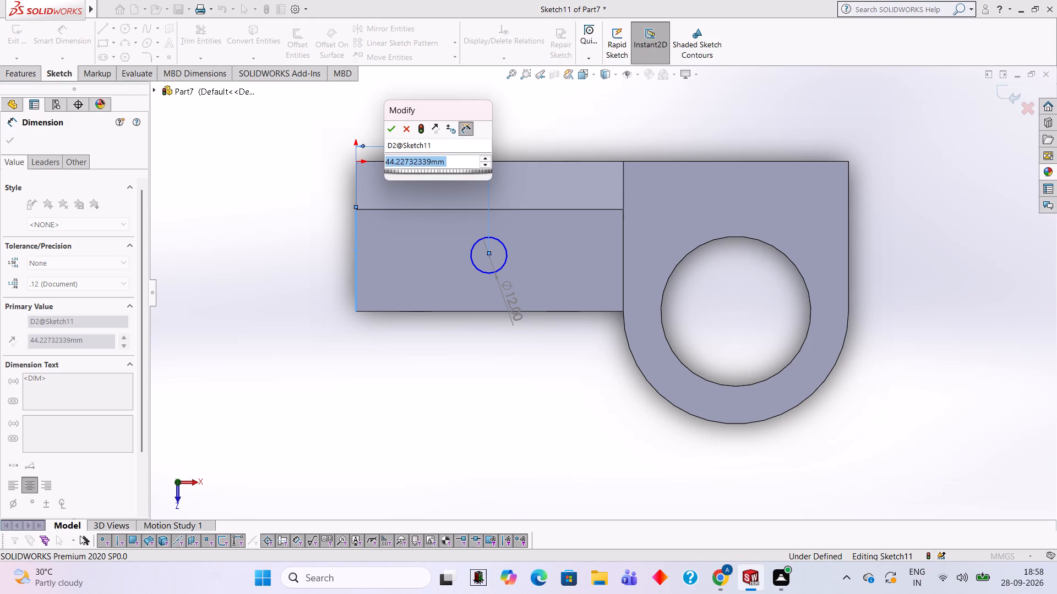
{"action": "type", "text": "44"}
{"action": "key", "text": "Return"}
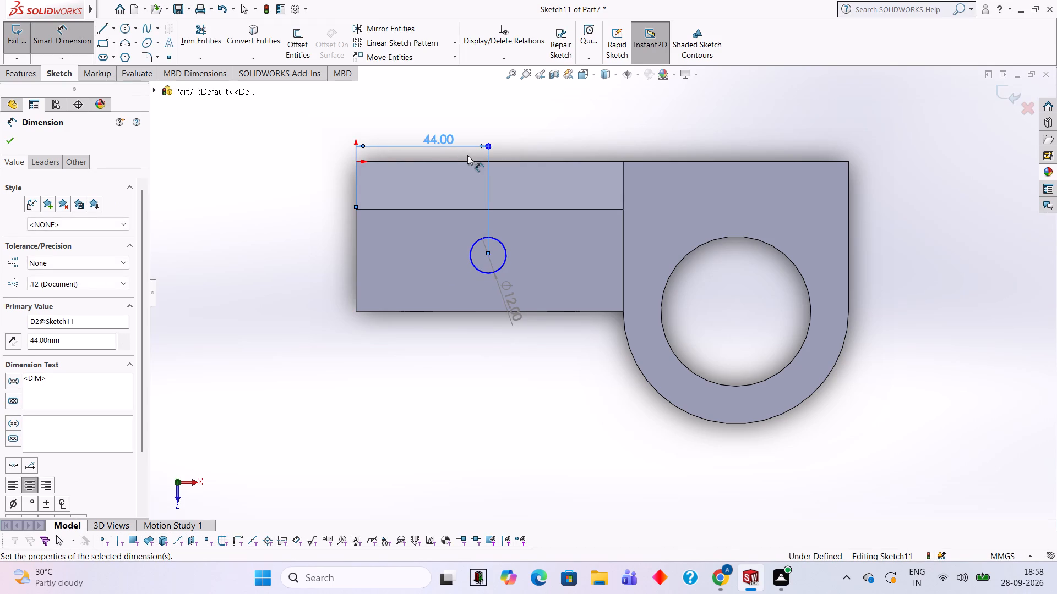
{"action": "left_click", "coordinate": [487, 256]}
{"action": "left_click", "coordinate": [499, 313]}
{"action": "left_click", "coordinate": [235, 298]}
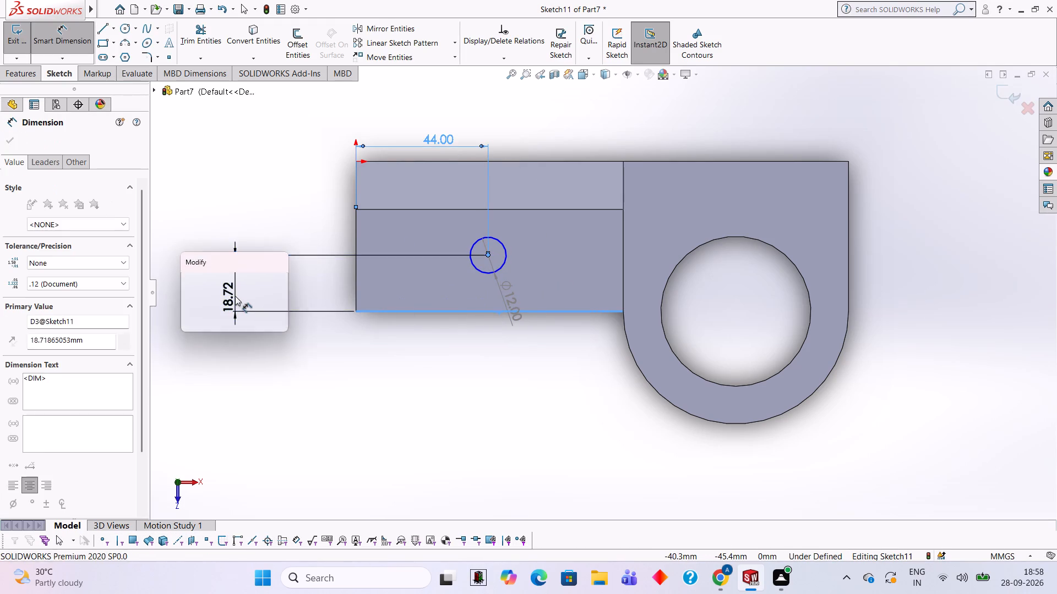
{"action": "type", "text": "17"}
{"action": "key", "text": "Return"}
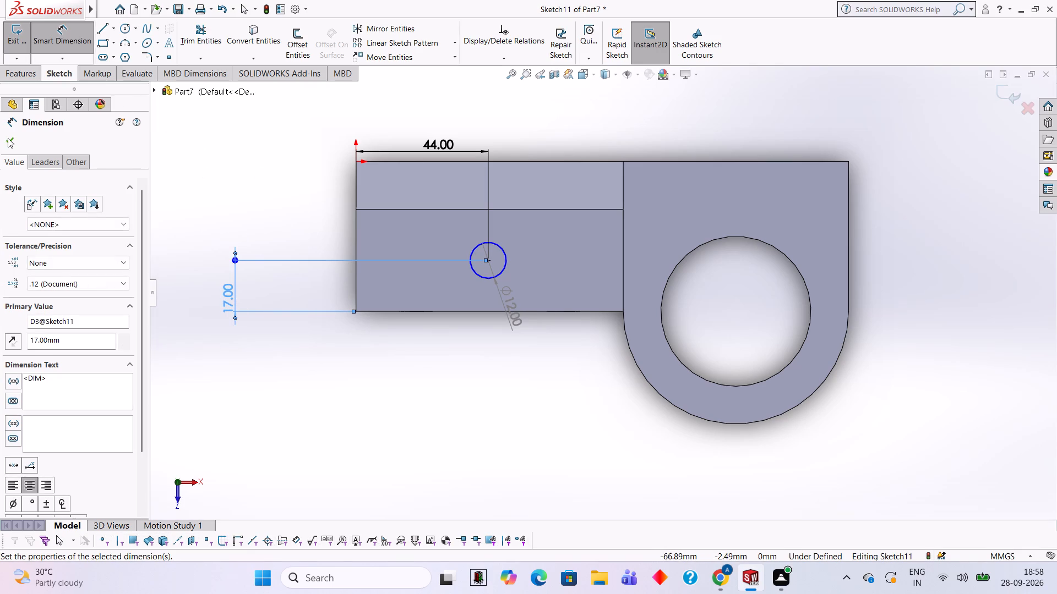
{"action": "left_click", "coordinate": [8, 138]}
{"action": "left_click", "coordinate": [223, 201]}
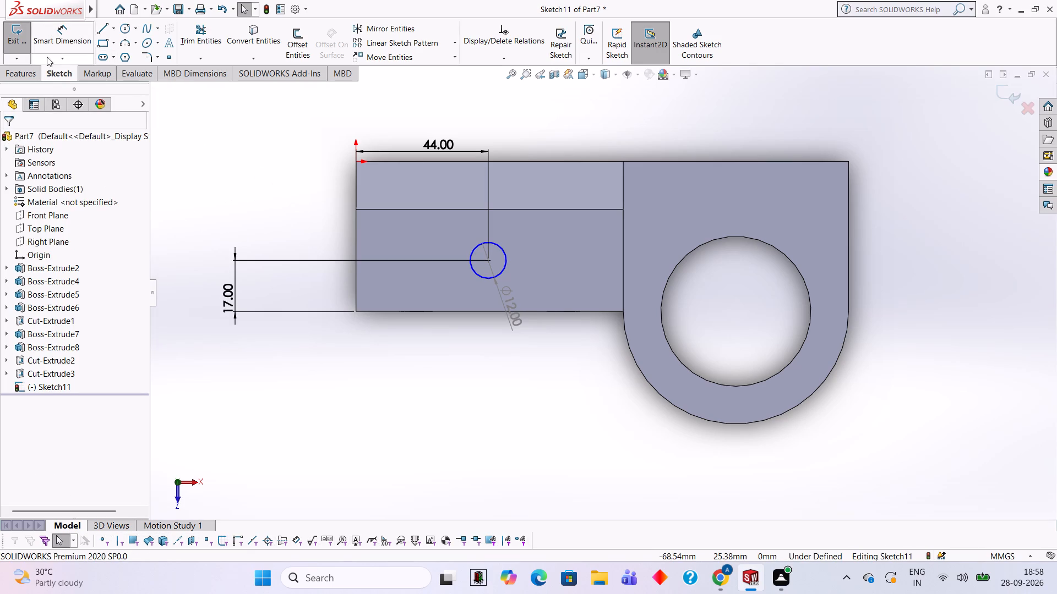
Start an extruded cut from the 12 mm circle on the block's top face with a blind depth of 10 mm.
{"action": "left_click", "coordinate": [29, 76]}
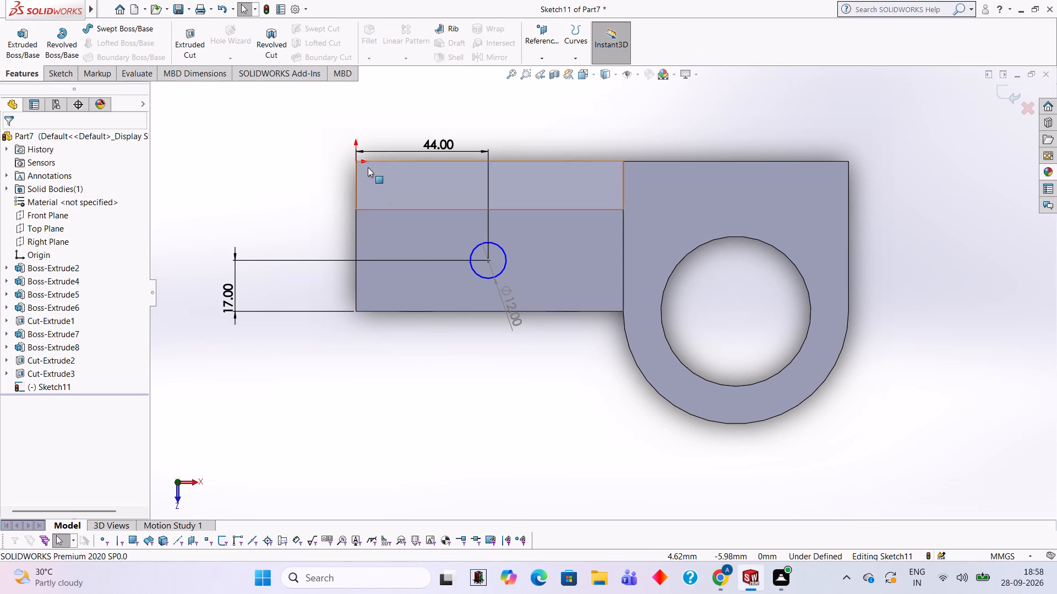
{"action": "left_click", "coordinate": [193, 53]}
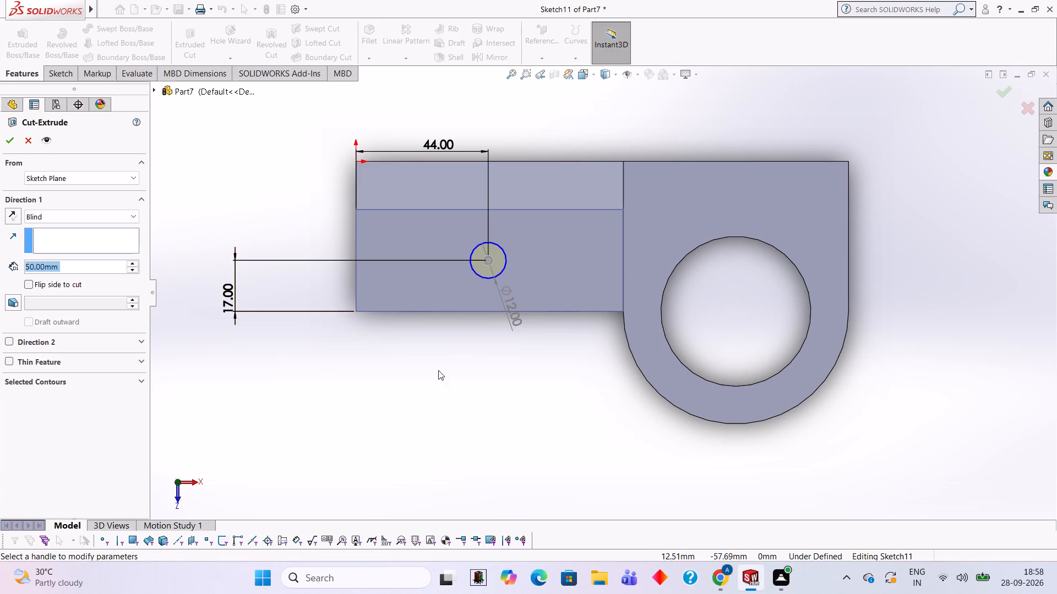
{"action": "middle_click_drag", "start_coordinate": [470, 399], "coordinate": [462, 186]}
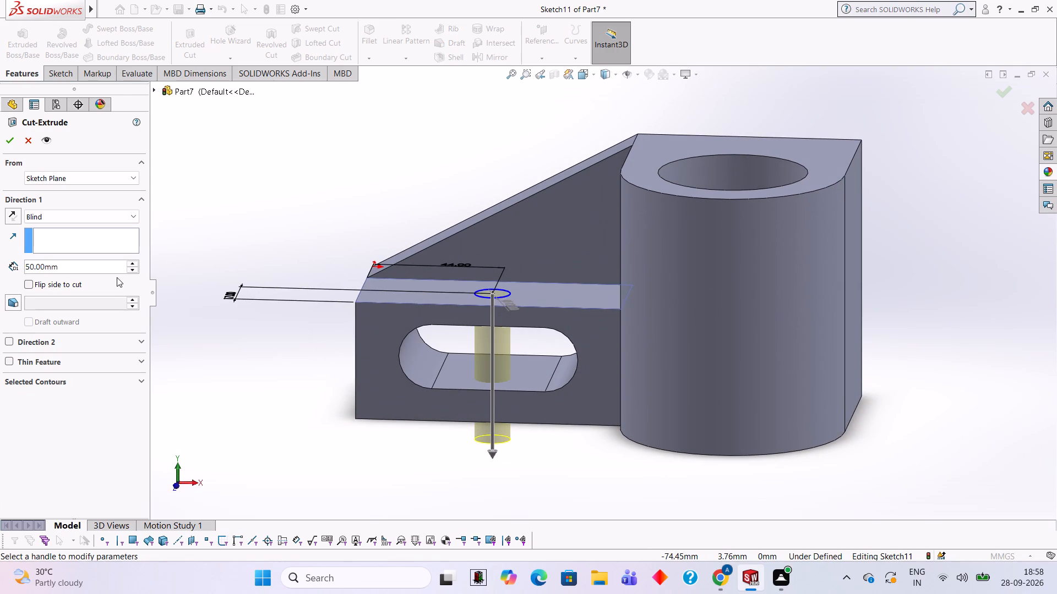
{"action": "left_click", "coordinate": [103, 269]}
{"action": "key", "text": "BackSpace"}
{"action": "key", "text": "BackSpace"}
{"action": "key", "text": "BackSpace"}
{"action": "key", "text": "BackSpace"}
{"action": "key", "text": "BackSpace"}
{"action": "key", "text": "BackSpace"}
{"action": "key", "text": "BackSpace"}
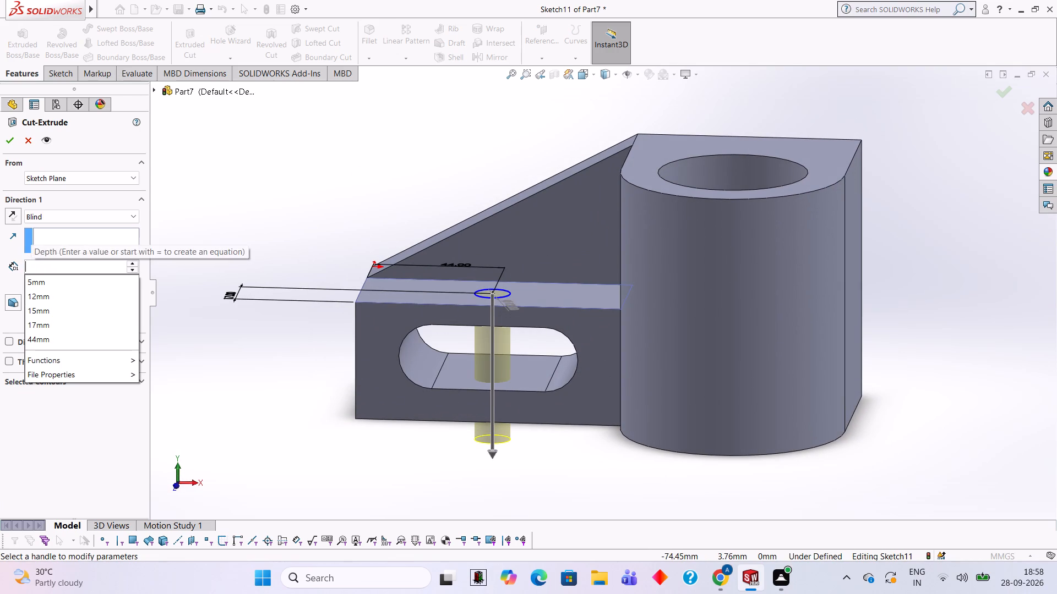
{"action": "type", "text": "10"}
{"action": "key", "text": "Return"}
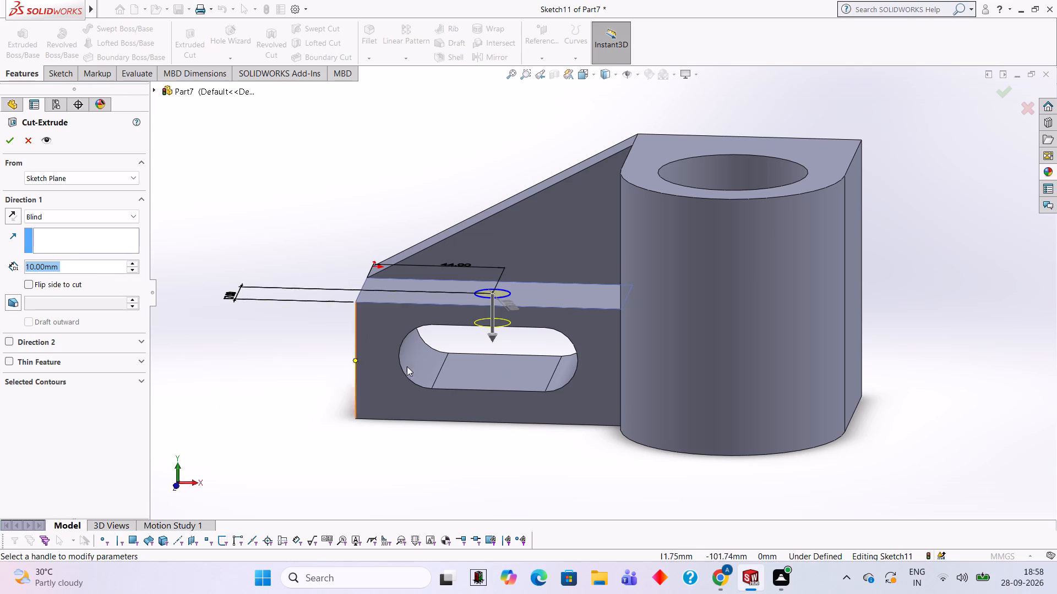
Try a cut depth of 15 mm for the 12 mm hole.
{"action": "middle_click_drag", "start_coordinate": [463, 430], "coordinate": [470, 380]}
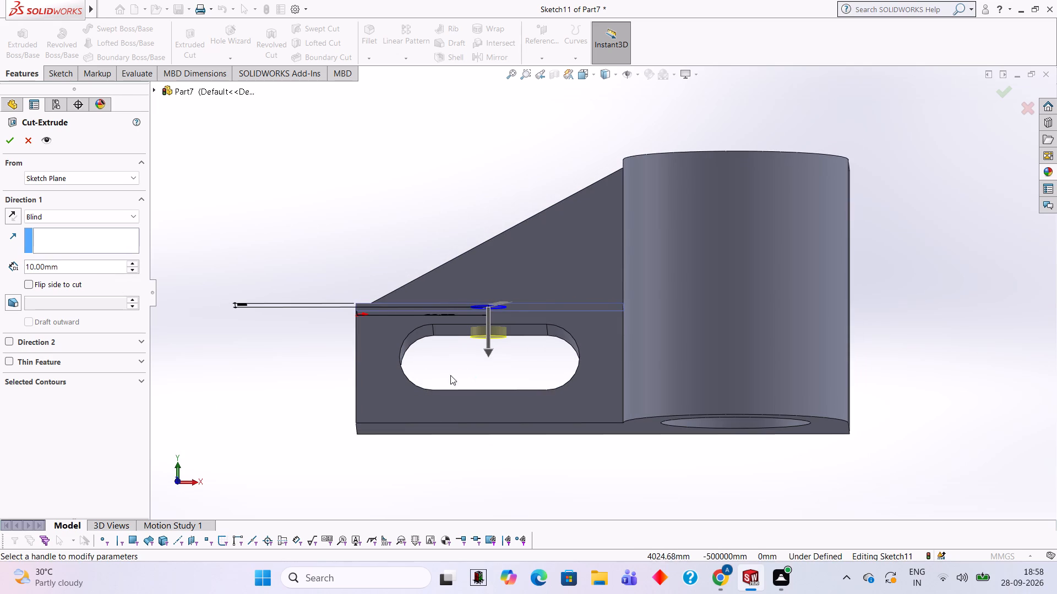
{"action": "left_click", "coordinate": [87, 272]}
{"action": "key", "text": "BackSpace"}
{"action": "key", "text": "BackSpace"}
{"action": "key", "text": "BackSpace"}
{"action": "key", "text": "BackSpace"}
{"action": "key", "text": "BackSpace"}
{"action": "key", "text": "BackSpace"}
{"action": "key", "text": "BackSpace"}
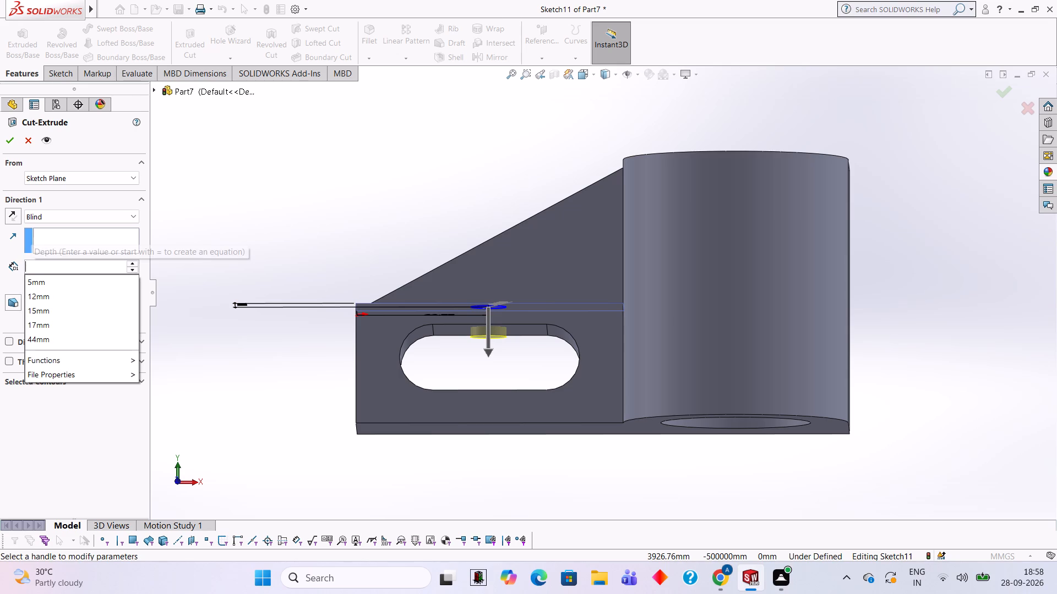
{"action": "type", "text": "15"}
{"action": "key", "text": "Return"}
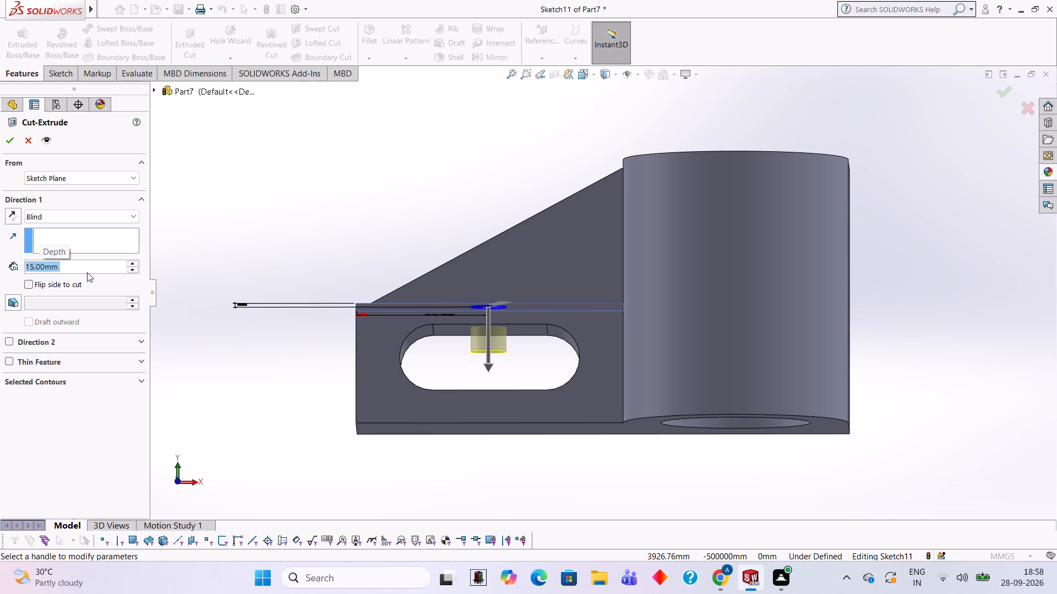
Set the hole's cut depth to 10 mm and complete the cut into the slot.
{"action": "key", "text": "BackSpace"}
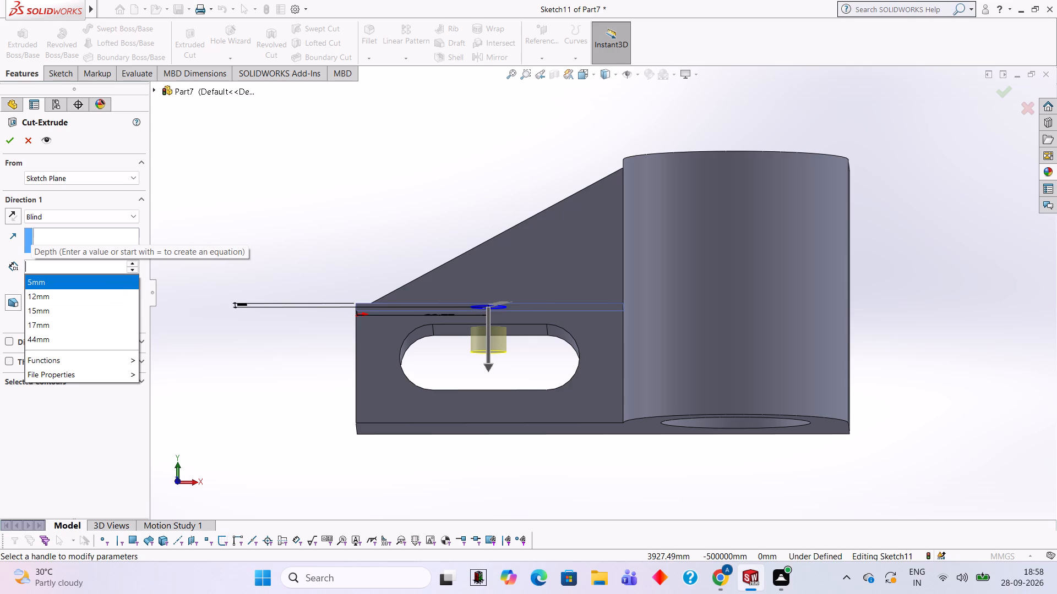
{"action": "type", "text": "10"}
{"action": "key", "text": "Return"}
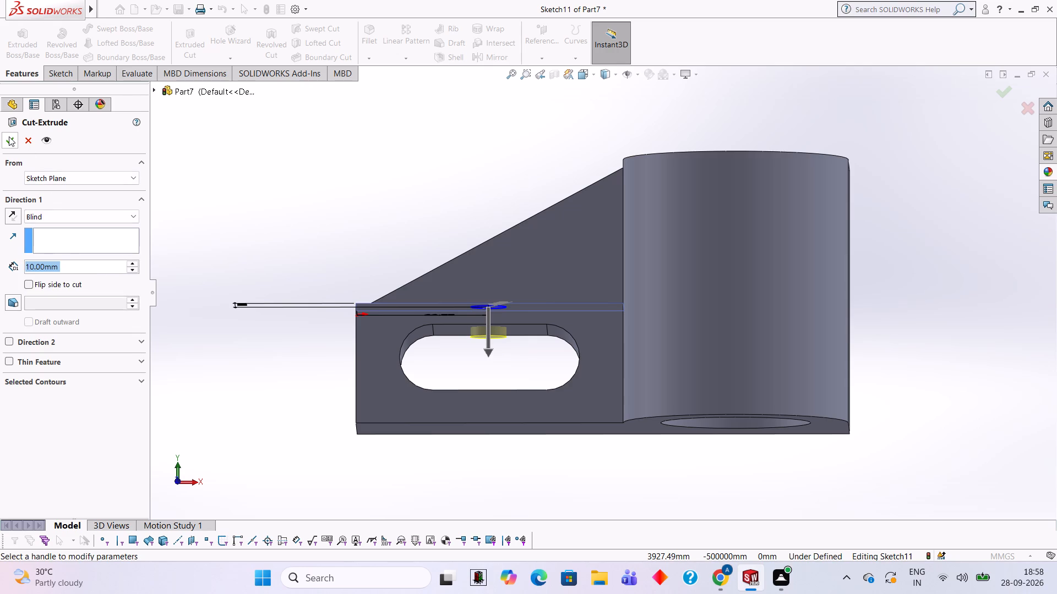
{"action": "left_click", "coordinate": [9, 136]}
Examine the finished part from several angles and distances, including the new top-face hole, slot, rib and large bore.
{"action": "left_click", "coordinate": [220, 195]}
{"action": "middle_click_drag", "start_coordinate": [220, 193], "coordinate": [270, 345]}
{"action": "scroll", "coordinate": [260, 293], "scroll_direction": "up", "scroll_amount": 1}
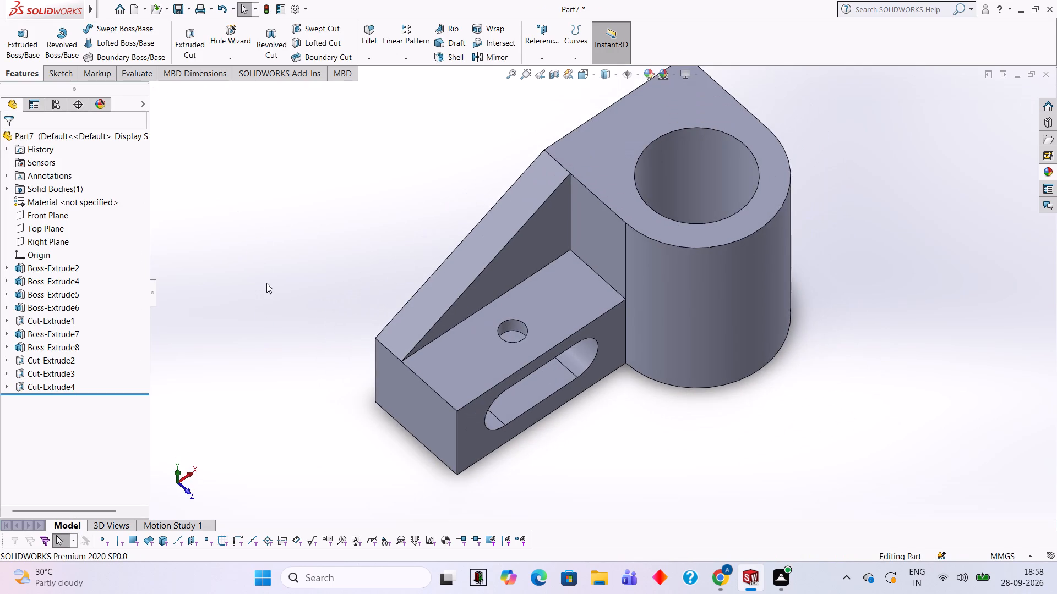
{"action": "scroll", "coordinate": [266, 283], "scroll_direction": "up", "scroll_amount": 1}
{"action": "scroll", "coordinate": [413, 227], "scroll_direction": "up", "scroll_amount": 1}
{"action": "scroll", "coordinate": [609, 123], "scroll_direction": "down", "scroll_amount": 1}
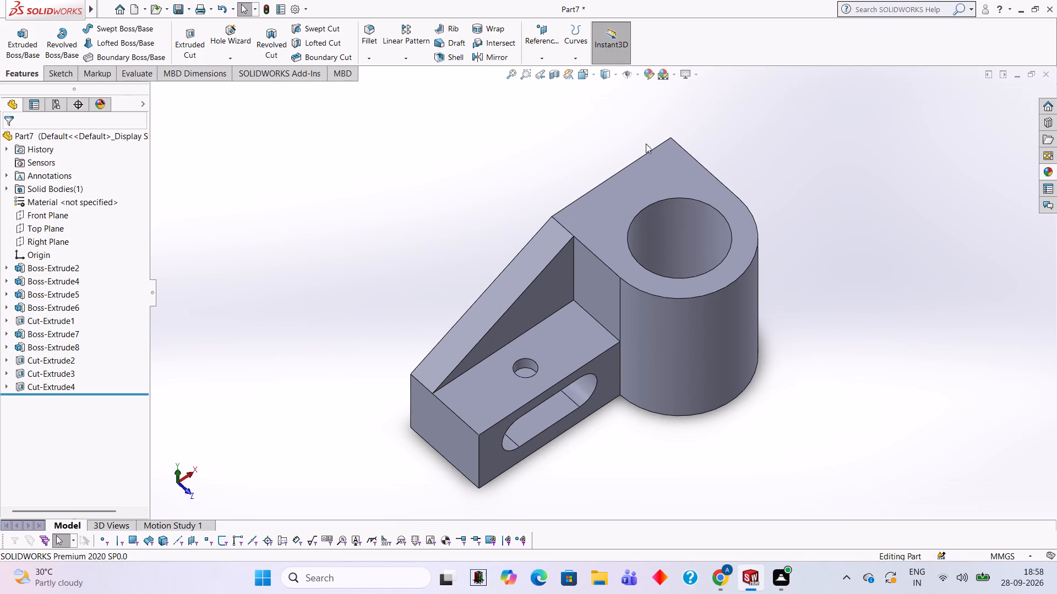
{"action": "scroll", "coordinate": [783, 163], "scroll_direction": "down", "scroll_amount": 1}
{"action": "scroll", "coordinate": [781, 153], "scroll_direction": "up", "scroll_amount": 1}
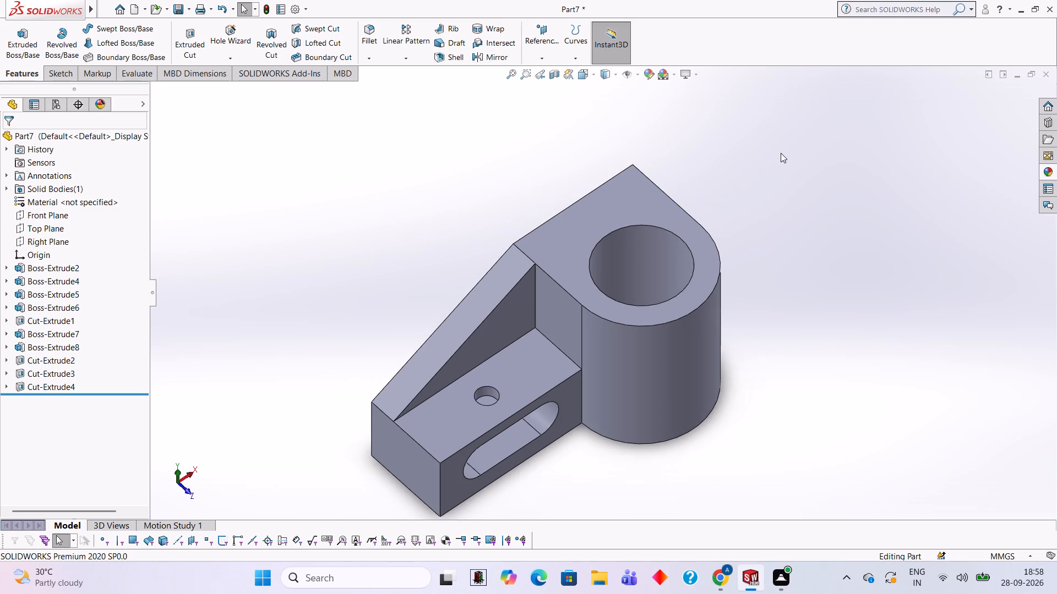
{"action": "scroll", "coordinate": [798, 172], "scroll_direction": "up", "scroll_amount": 1}
{"action": "middle_click_drag", "start_coordinate": [761, 317], "coordinate": [750, 246]}
{"action": "middle_click_drag", "start_coordinate": [730, 222], "coordinate": [747, 276]}
{"action": "scroll", "coordinate": [736, 294], "scroll_direction": "up", "scroll_amount": 1}
{"action": "scroll", "coordinate": [735, 294], "scroll_direction": "down", "scroll_amount": 1}
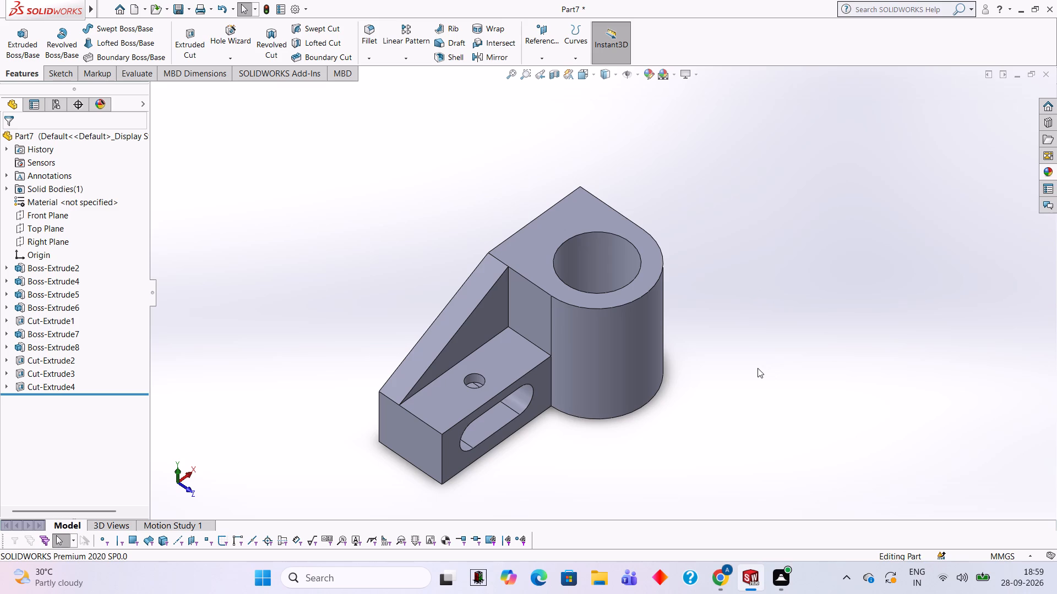
{"action": "middle_click_drag", "start_coordinate": [749, 402], "coordinate": [733, 387]}
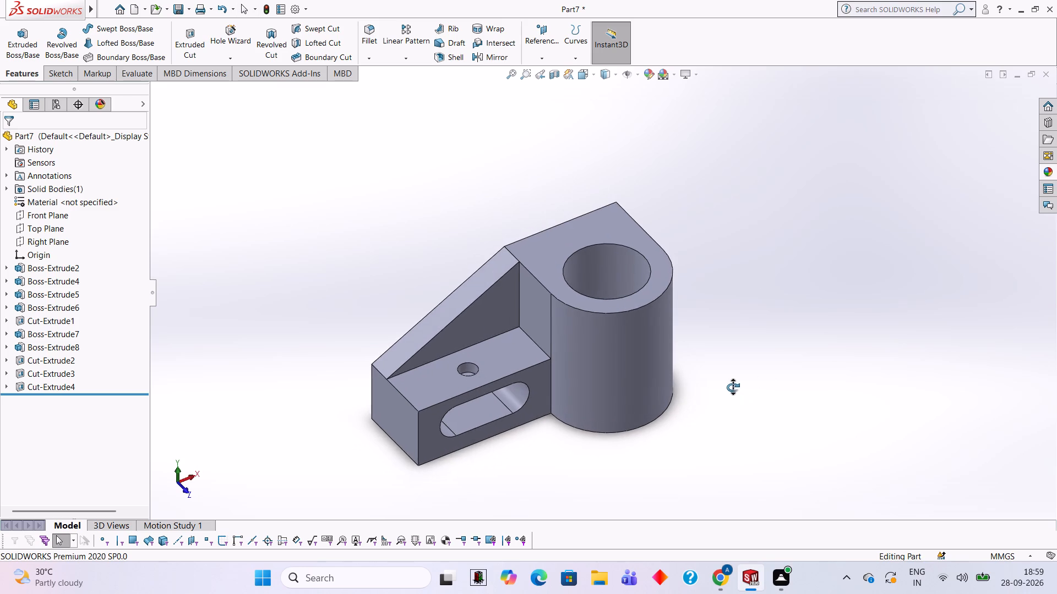
{"action": "middle_click_drag", "start_coordinate": [733, 387], "coordinate": [738, 380]}
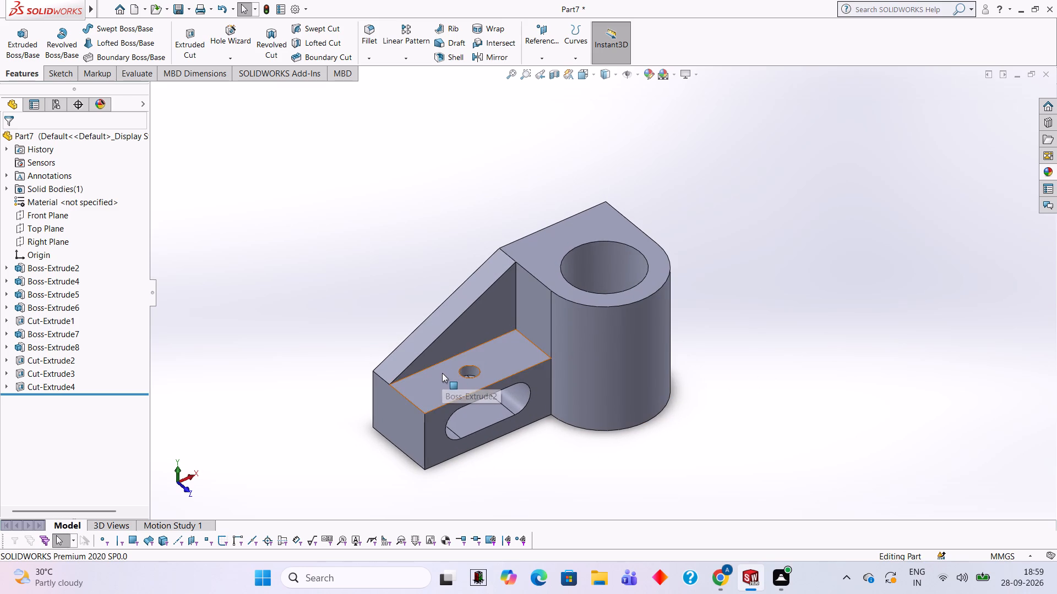
{"action": "scroll", "coordinate": [346, 395], "scroll_direction": "down", "scroll_amount": 2}
{"action": "scroll", "coordinate": [347, 395], "scroll_direction": "up", "scroll_amount": 1}
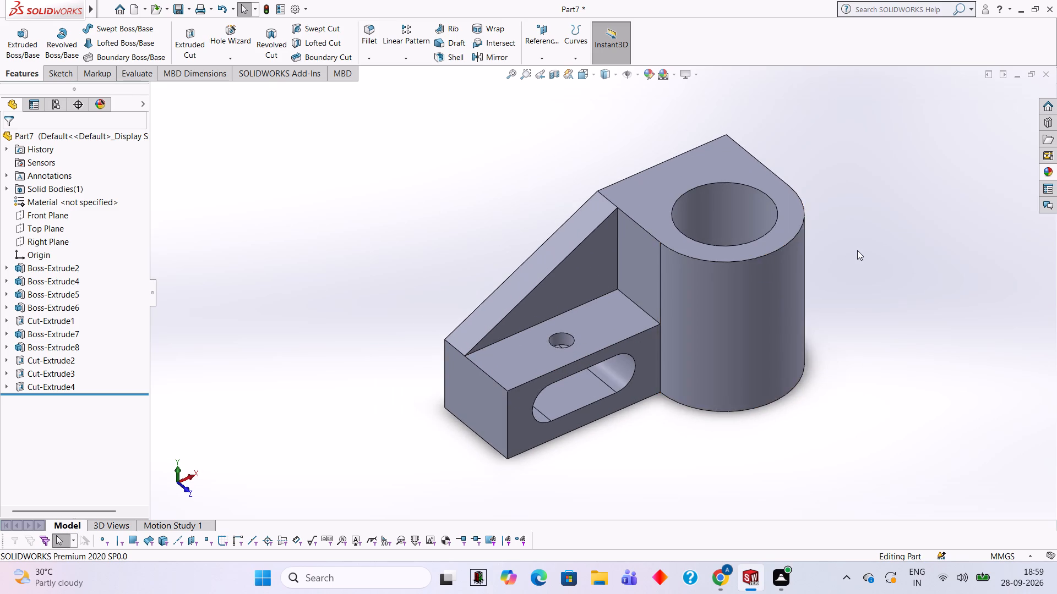
{"action": "scroll", "coordinate": [857, 250], "scroll_direction": "up", "scroll_amount": 1}
{"action": "scroll", "coordinate": [857, 250], "scroll_direction": "down", "scroll_amount": 1}
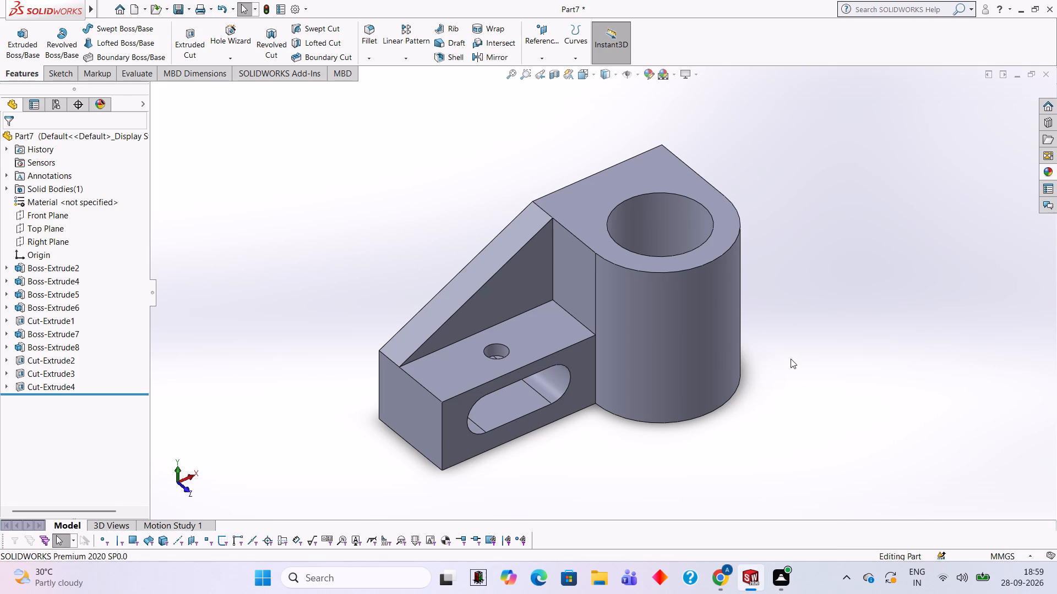
{"action": "middle_click_drag", "start_coordinate": [784, 298], "coordinate": [787, 265]}
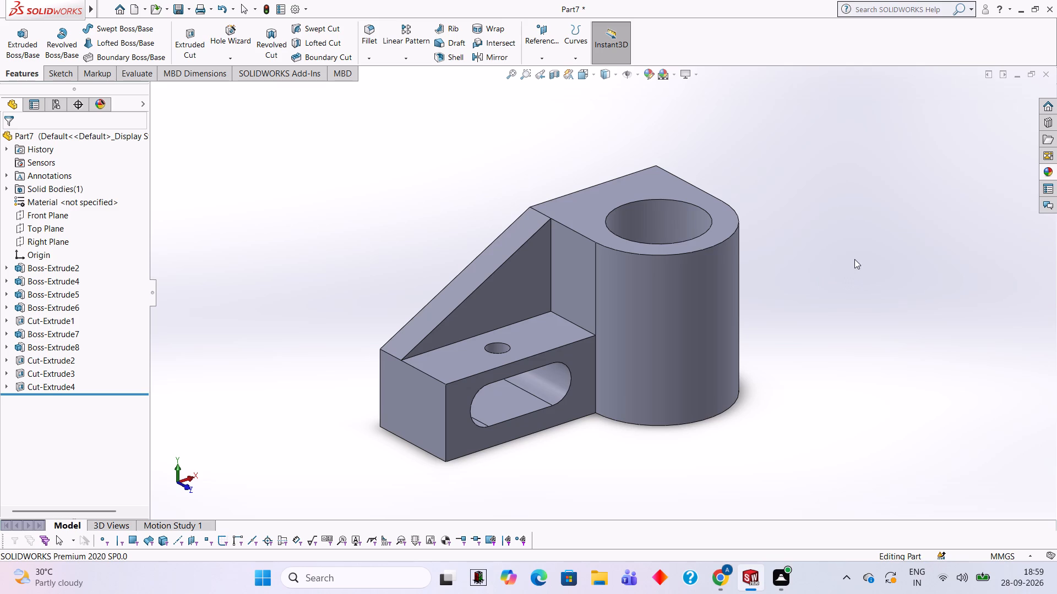
{"action": "scroll", "coordinate": [847, 264], "scroll_direction": "up", "scroll_amount": 1}
{"action": "scroll", "coordinate": [394, 346], "scroll_direction": "down", "scroll_amount": 1}
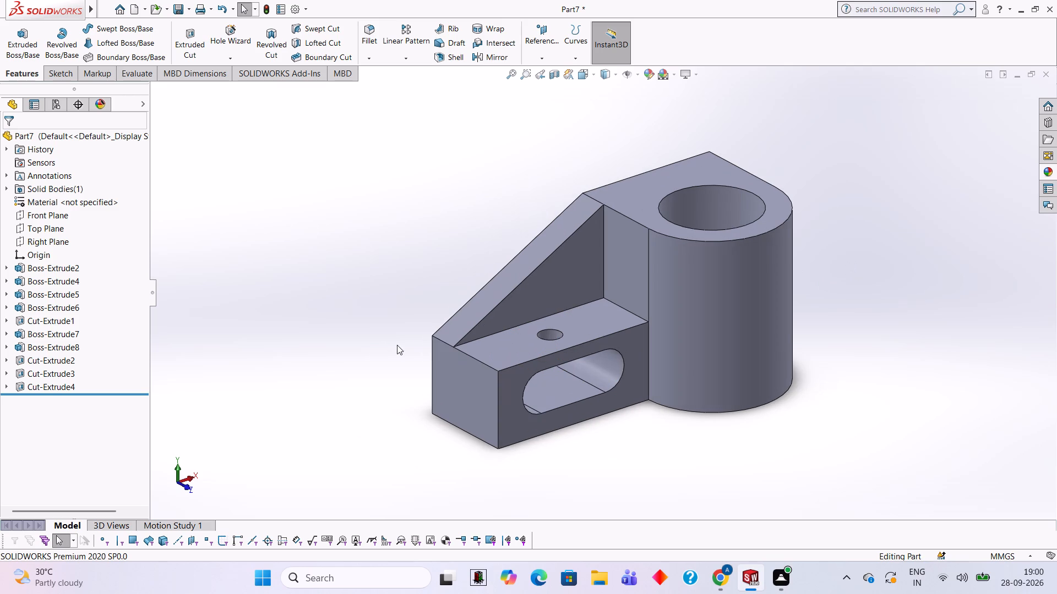
{"action": "scroll", "coordinate": [865, 302], "scroll_direction": "up", "scroll_amount": 1}
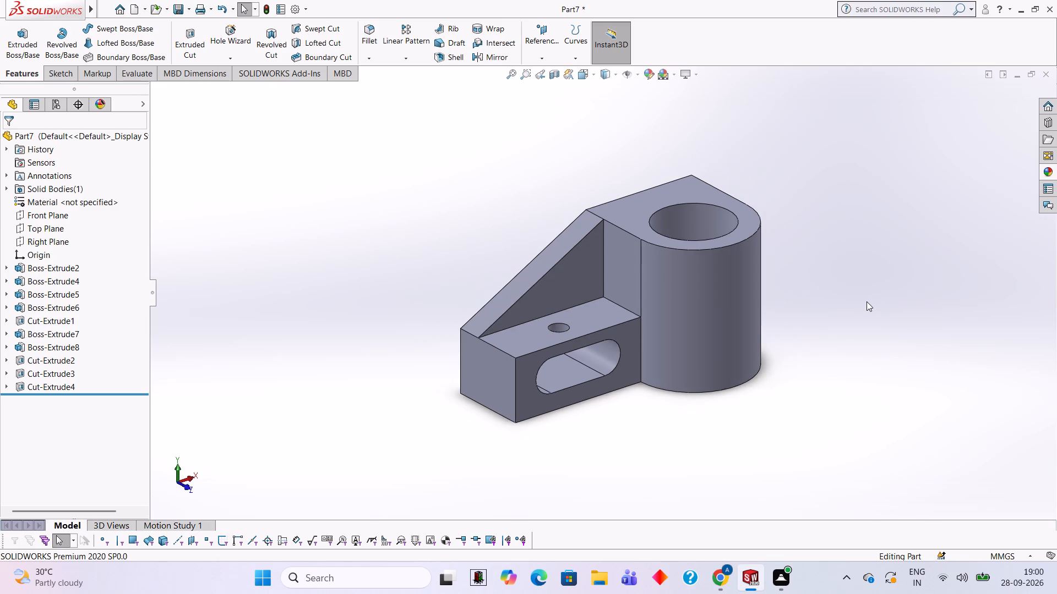
{"action": "scroll", "coordinate": [867, 301], "scroll_direction": "down", "scroll_amount": 1}
{"action": "scroll", "coordinate": [268, 367], "scroll_direction": "down", "scroll_amount": 2}
{"action": "scroll", "coordinate": [301, 353], "scroll_direction": "up", "scroll_amount": 2}
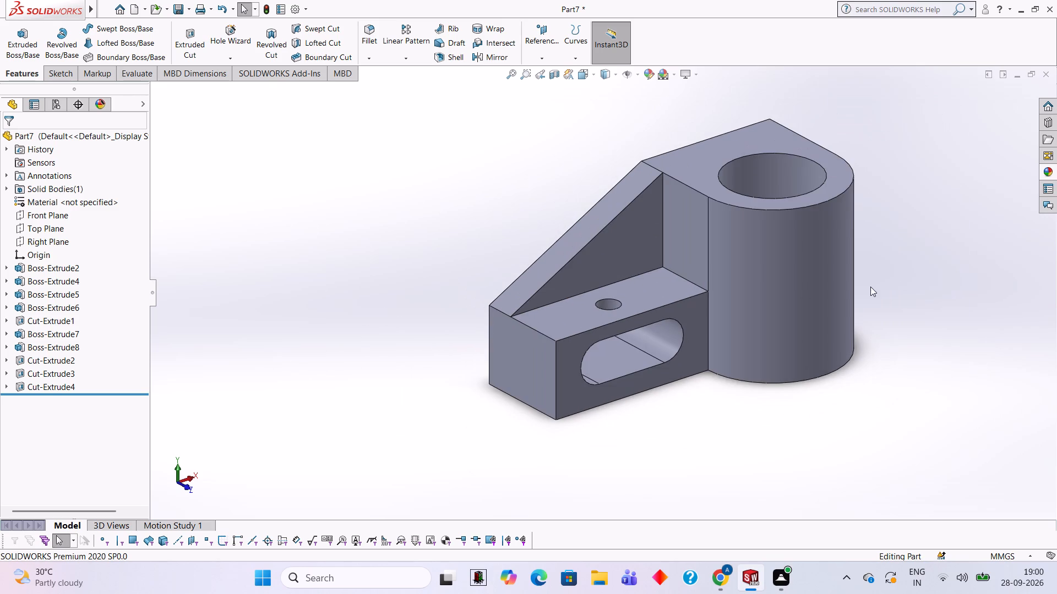
{"action": "scroll", "coordinate": [894, 278], "scroll_direction": "up", "scroll_amount": 1}
{"action": "scroll", "coordinate": [893, 276], "scroll_direction": "down", "scroll_amount": 2}
{"action": "scroll", "coordinate": [588, 286], "scroll_direction": "up", "scroll_amount": 1}
{"action": "scroll", "coordinate": [588, 286], "scroll_direction": "down", "scroll_amount": 1}
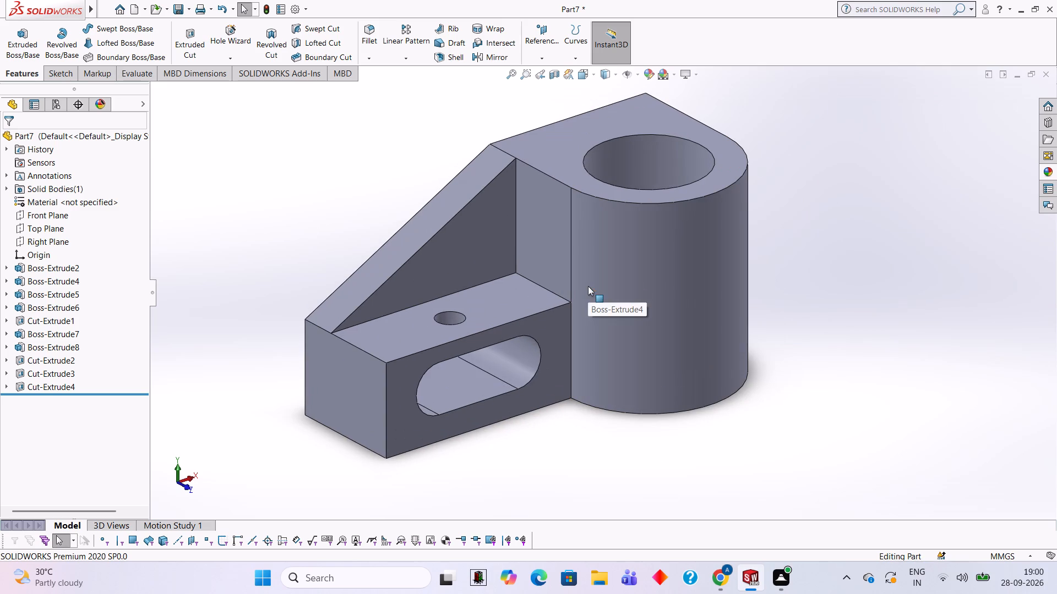
{"action": "scroll", "coordinate": [709, 197], "scroll_direction": "up", "scroll_amount": 1}
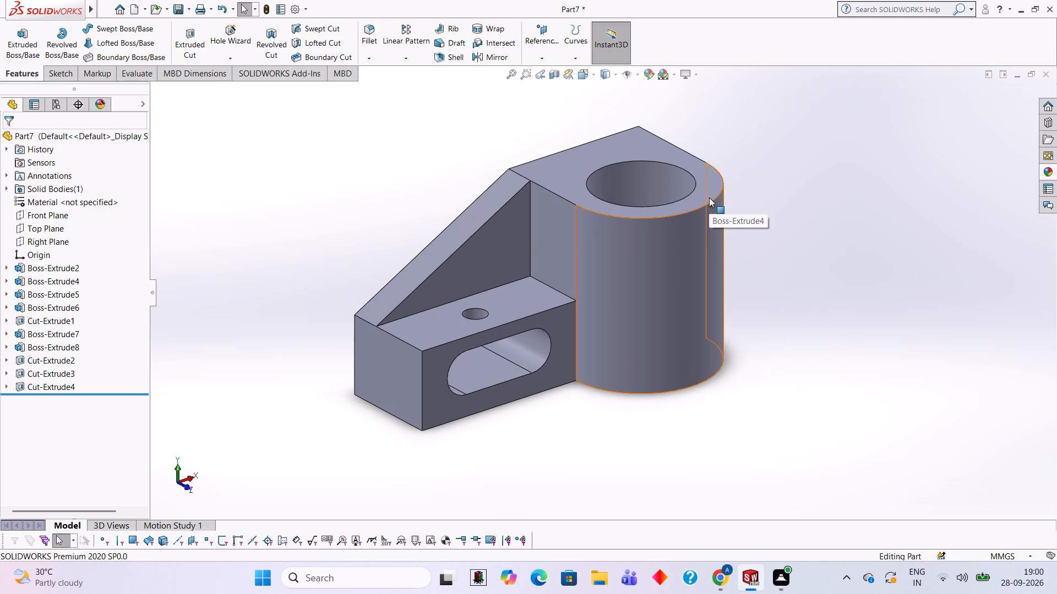
Apply the Blue LED appearance from the Lights category to the whole part.
{"action": "left_click", "coordinate": [1044, 176]}
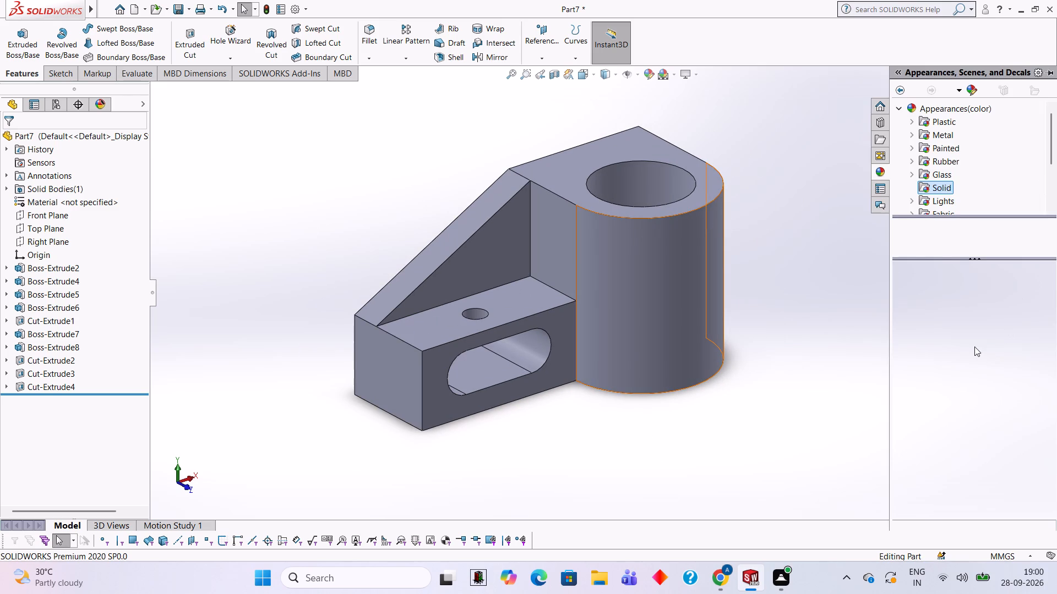
{"action": "left_click", "coordinate": [934, 205]}
{"action": "scroll", "coordinate": [934, 200], "scroll_direction": "down", "scroll_amount": 2}
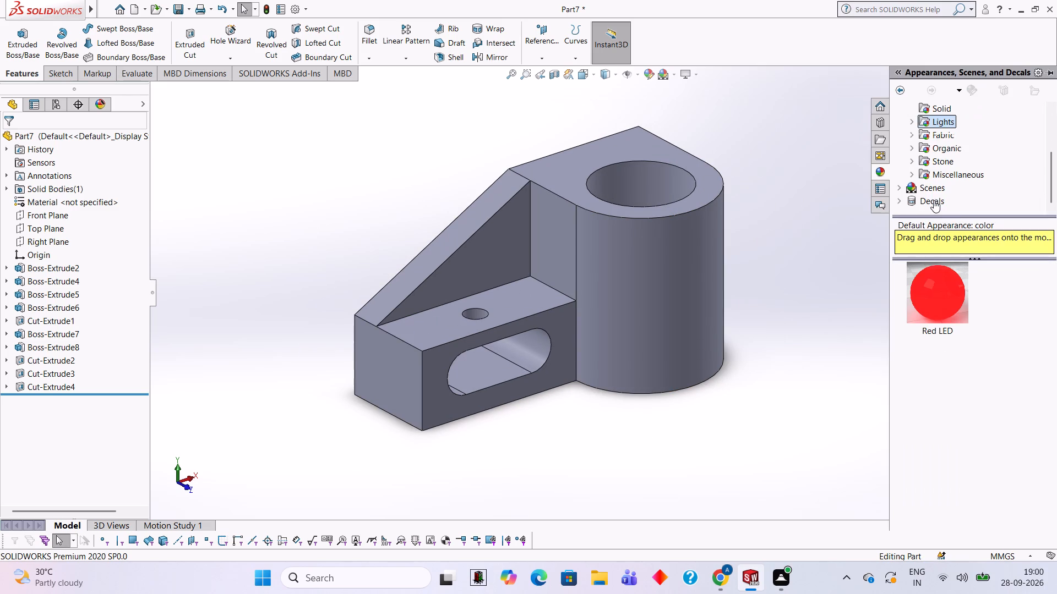
{"action": "left_click", "coordinate": [914, 125]}
{"action": "left_click", "coordinate": [948, 141]}
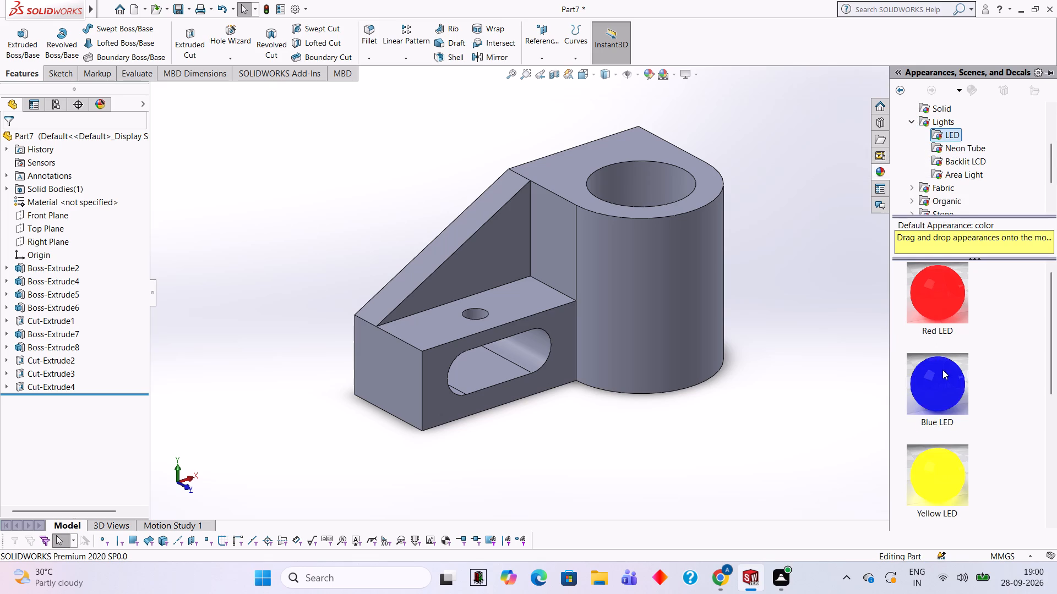
{"action": "left_click_drag", "start_coordinate": [942, 370], "coordinate": [585, 217]}
{"action": "left_click", "coordinate": [614, 218]}
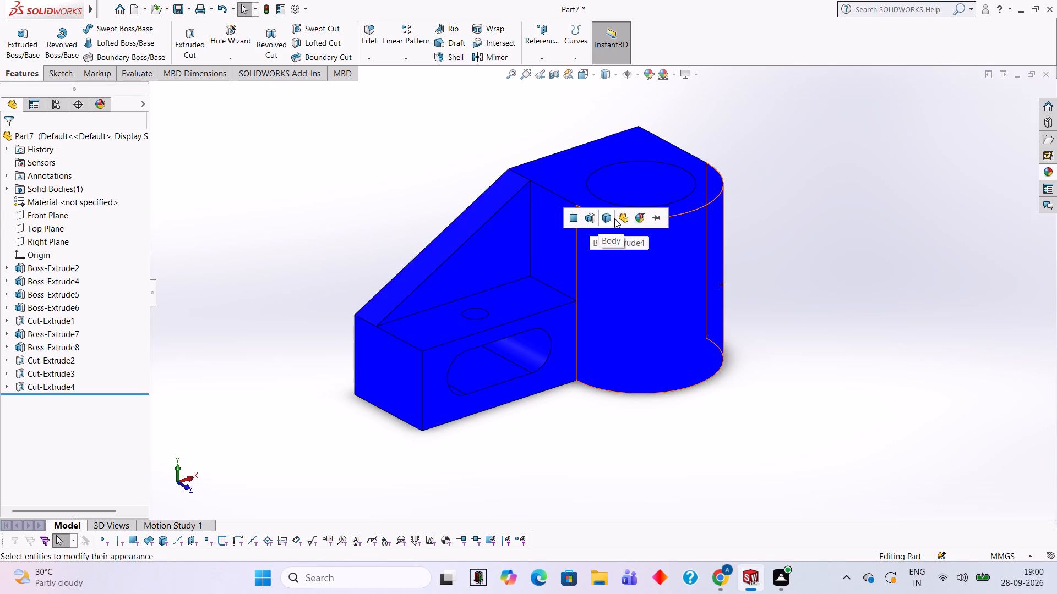
Apply the Yellow LED appearance to the inner wall of the 50 mm hole.
{"action": "left_click", "coordinate": [1048, 171]}
{"action": "left_click_drag", "start_coordinate": [944, 468], "coordinate": [644, 173]}
{"action": "left_click", "coordinate": [644, 173]}
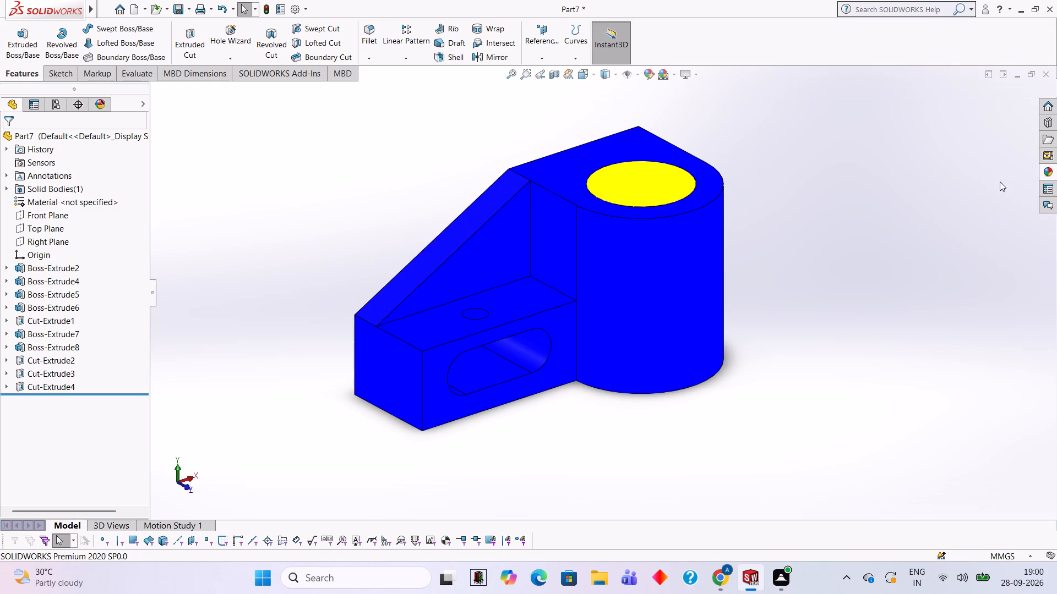
Apply the Yellow LED appearance to the inner walls of the front-face slot and clear the selection.
{"action": "left_click", "coordinate": [1042, 170]}
{"action": "left_click_drag", "start_coordinate": [935, 481], "coordinate": [531, 371]}
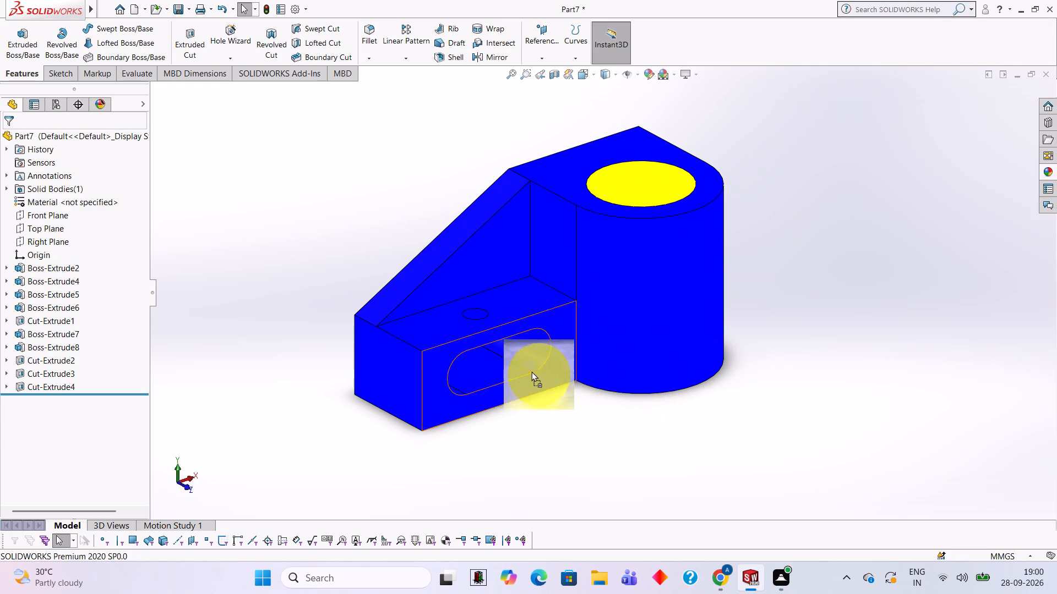
{"action": "left_click_drag", "start_coordinate": [531, 371], "coordinate": [522, 367]}
{"action": "left_click", "coordinate": [522, 367]}
{"action": "left_click", "coordinate": [524, 363]}
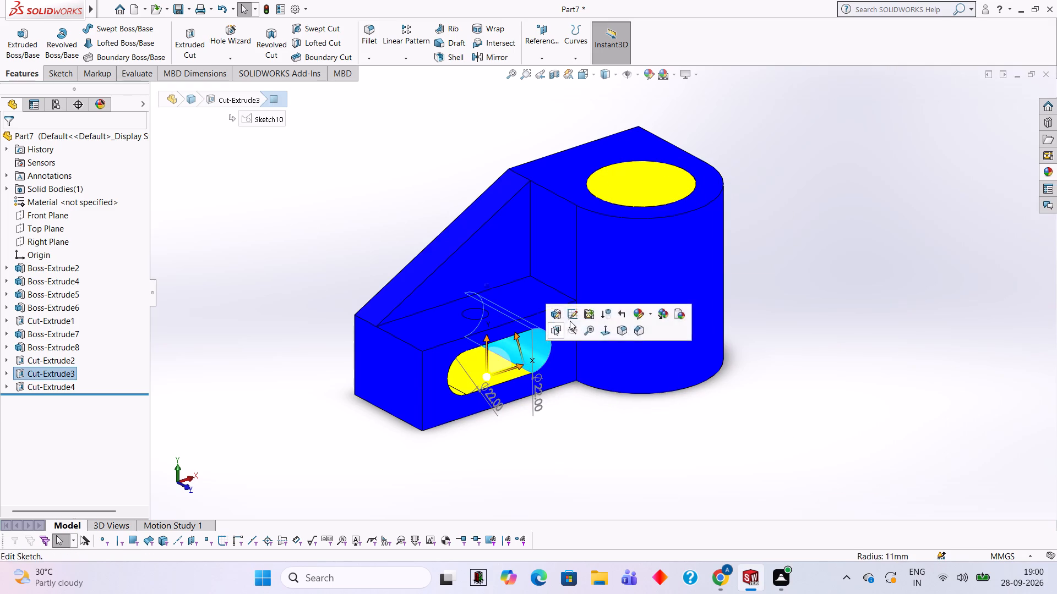
{"action": "key", "text": "Escape"}
{"action": "key", "text": "Escape"}
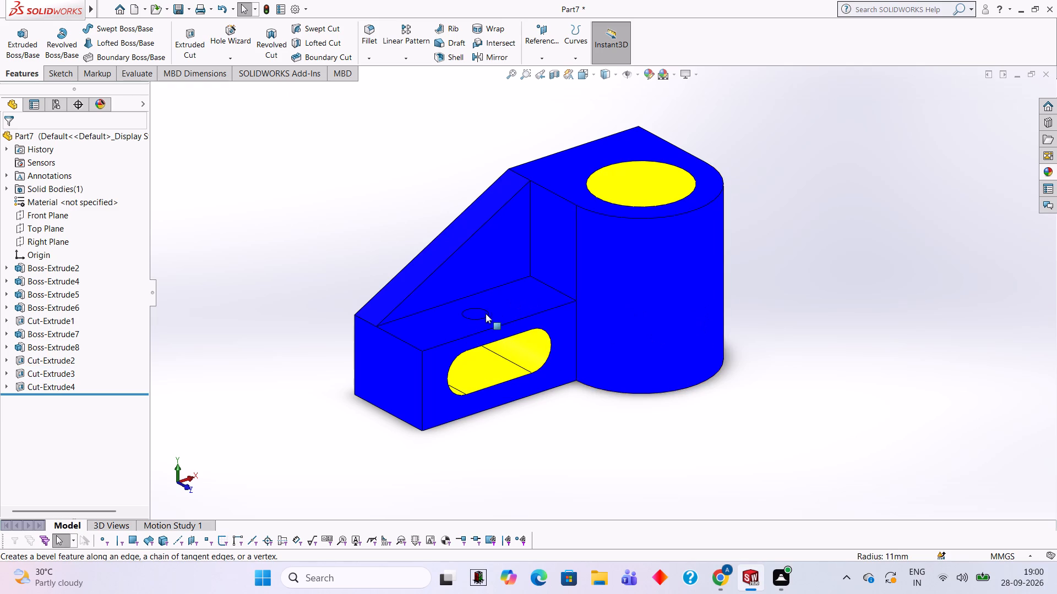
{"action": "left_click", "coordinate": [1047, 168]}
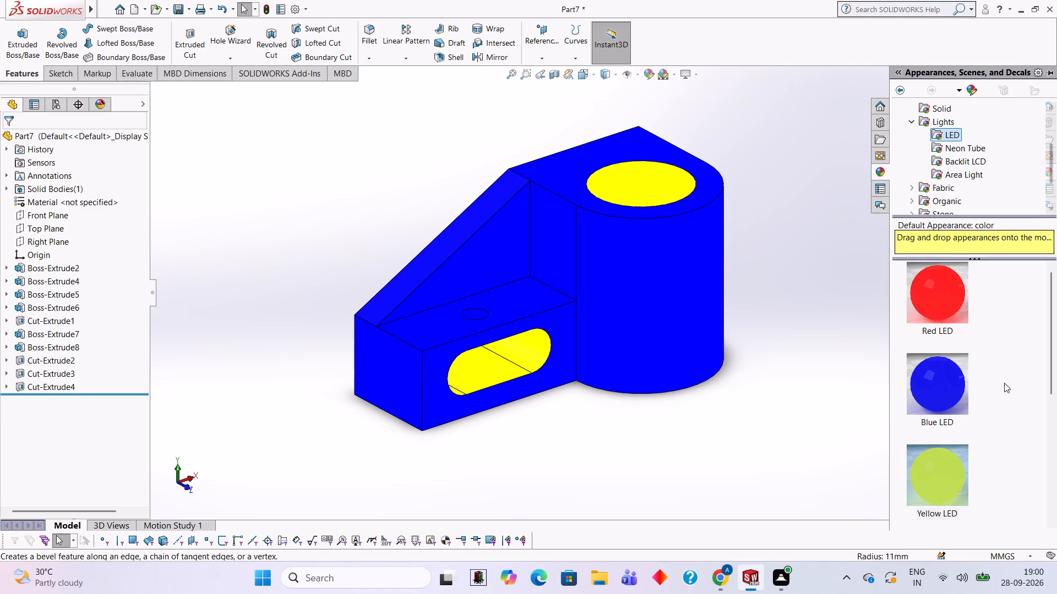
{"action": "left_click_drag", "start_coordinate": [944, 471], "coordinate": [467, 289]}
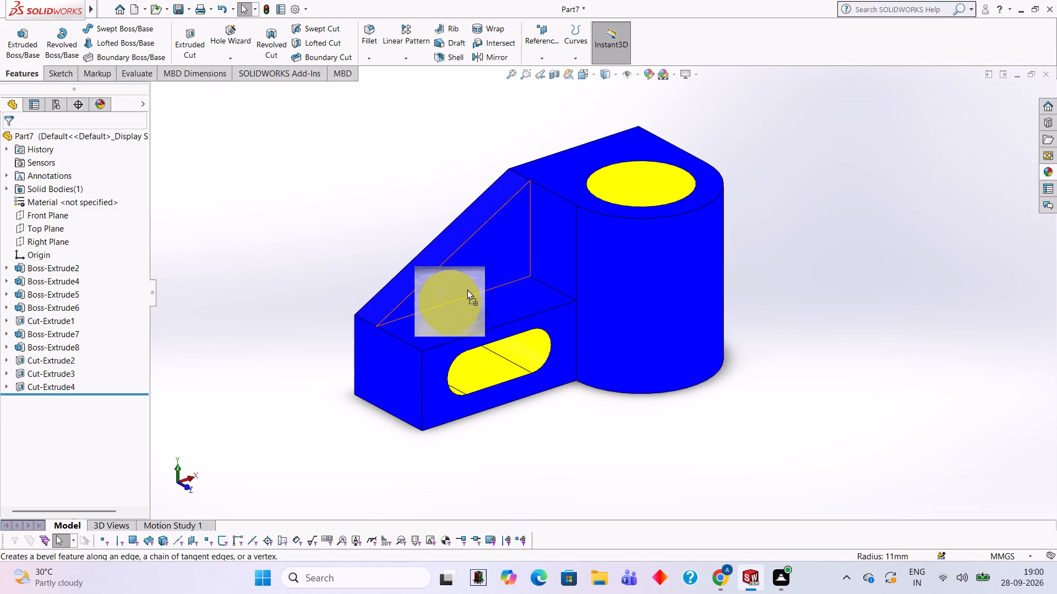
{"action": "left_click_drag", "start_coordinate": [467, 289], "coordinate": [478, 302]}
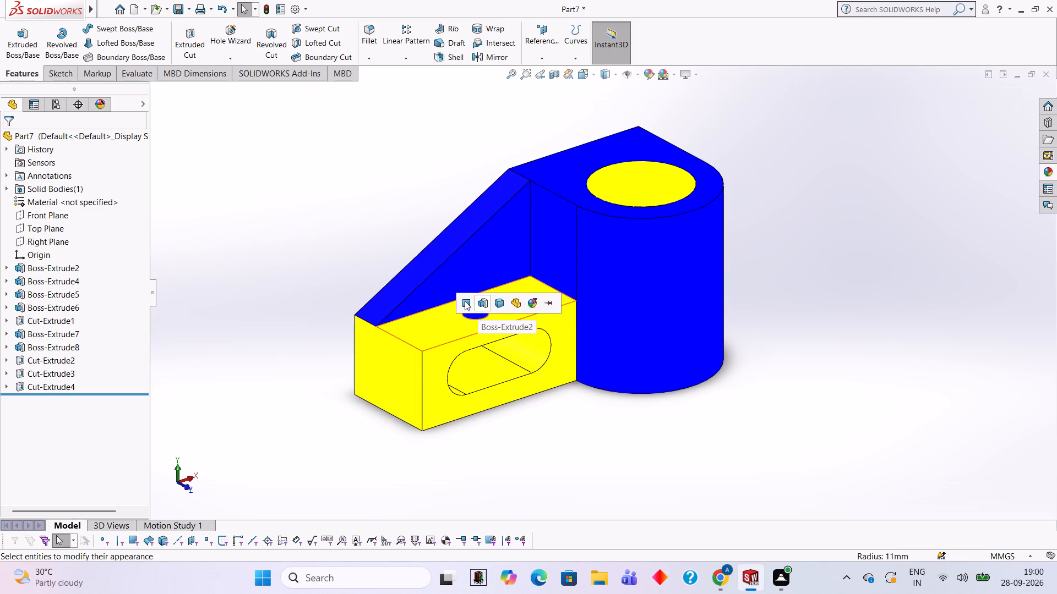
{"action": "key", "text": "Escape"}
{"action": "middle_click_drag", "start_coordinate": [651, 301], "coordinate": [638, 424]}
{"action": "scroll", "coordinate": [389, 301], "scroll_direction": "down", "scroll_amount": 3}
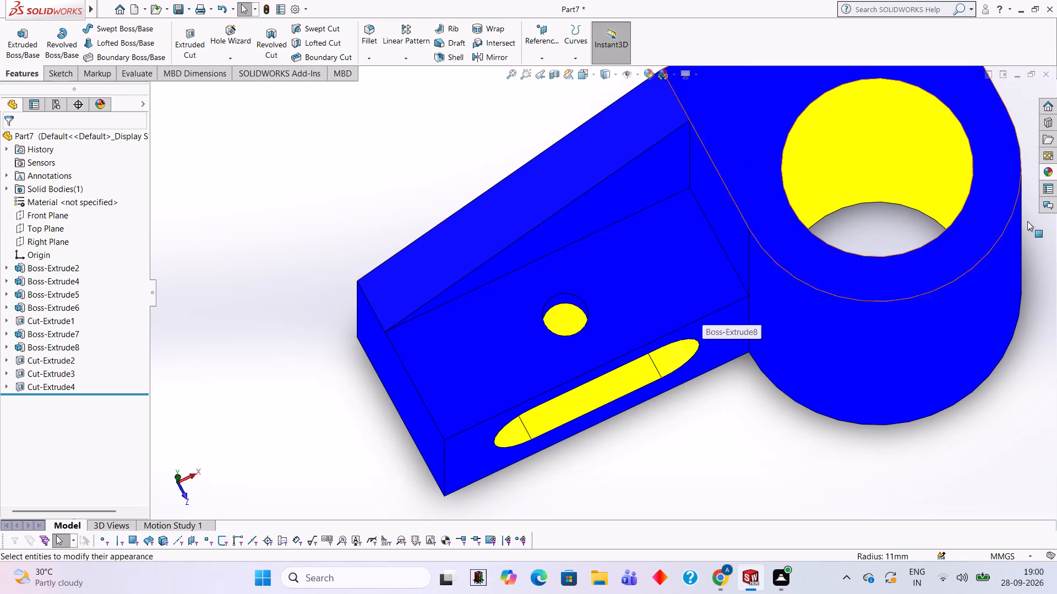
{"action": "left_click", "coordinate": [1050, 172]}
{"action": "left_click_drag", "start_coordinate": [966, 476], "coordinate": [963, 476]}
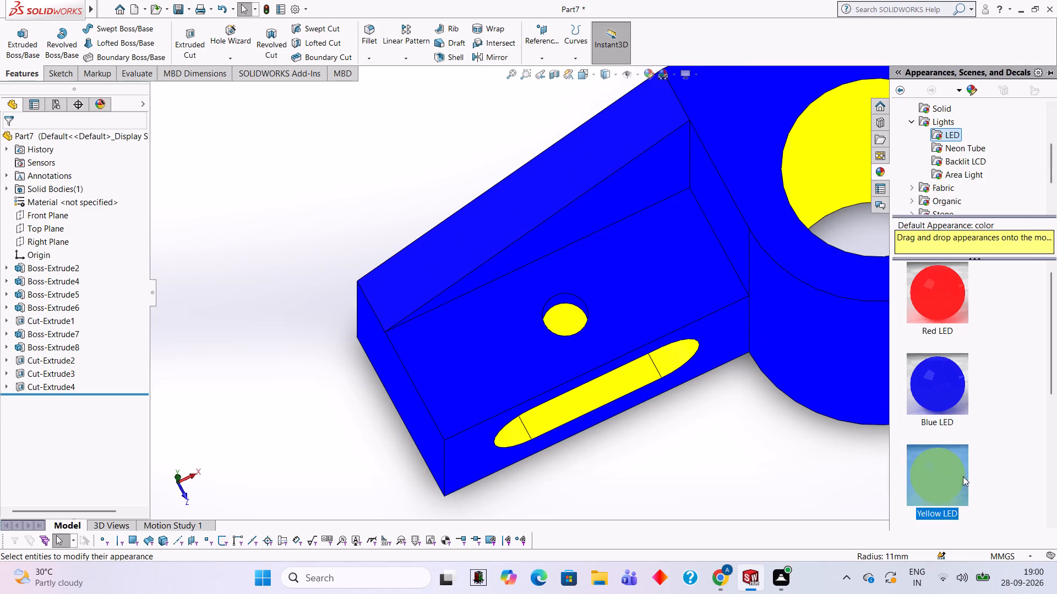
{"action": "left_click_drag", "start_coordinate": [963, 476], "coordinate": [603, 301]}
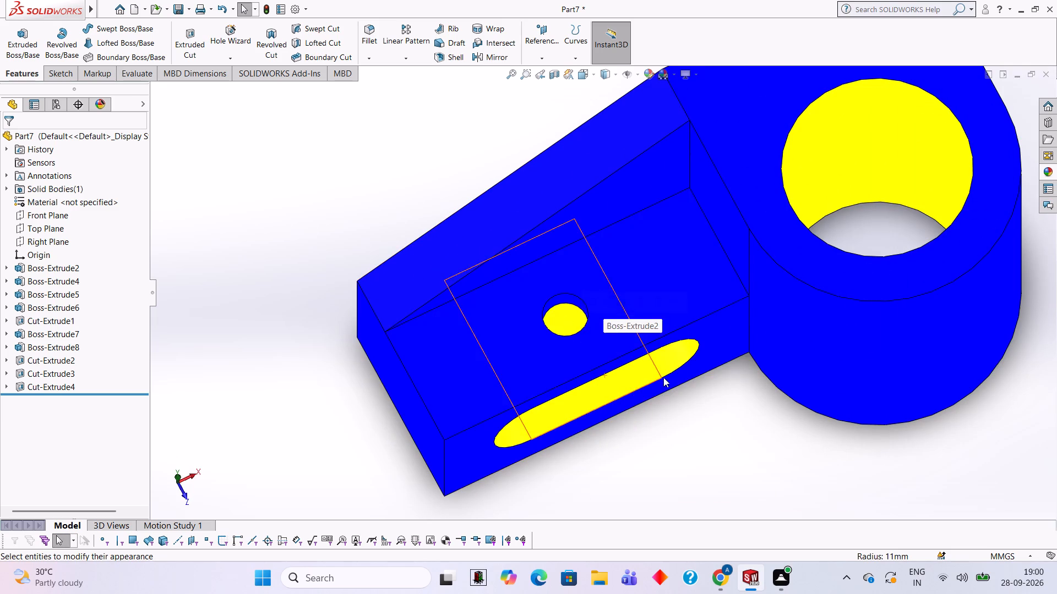
Apply the Yellow LED appearance to the cut feature of the small round hole in the low block's top face.
{"action": "middle_click_drag", "start_coordinate": [573, 303], "coordinate": [549, 328]}
{"action": "middle_click_drag", "start_coordinate": [569, 286], "coordinate": [575, 285]}
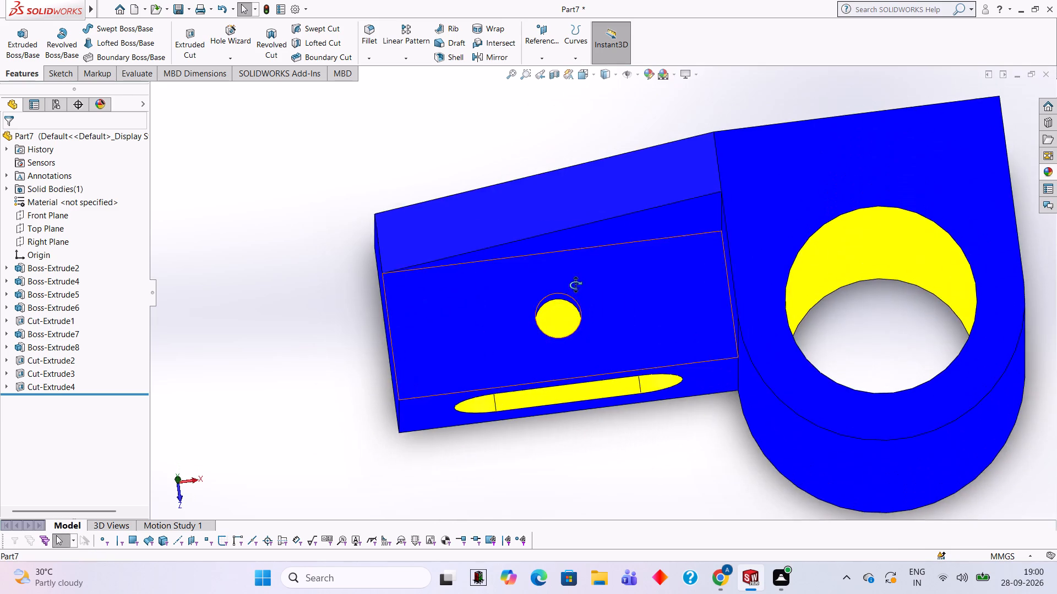
{"action": "middle_click_drag", "start_coordinate": [575, 285], "coordinate": [603, 210]}
{"action": "scroll", "coordinate": [570, 311], "scroll_direction": "down", "scroll_amount": 2}
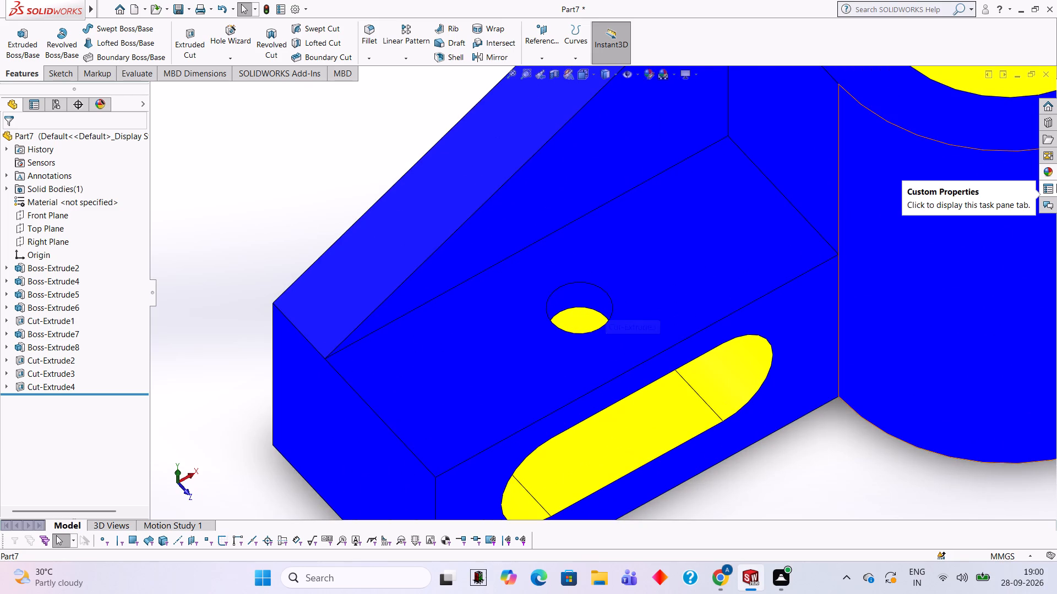
{"action": "left_click", "coordinate": [1051, 177]}
{"action": "left_click_drag", "start_coordinate": [938, 465], "coordinate": [602, 277]}
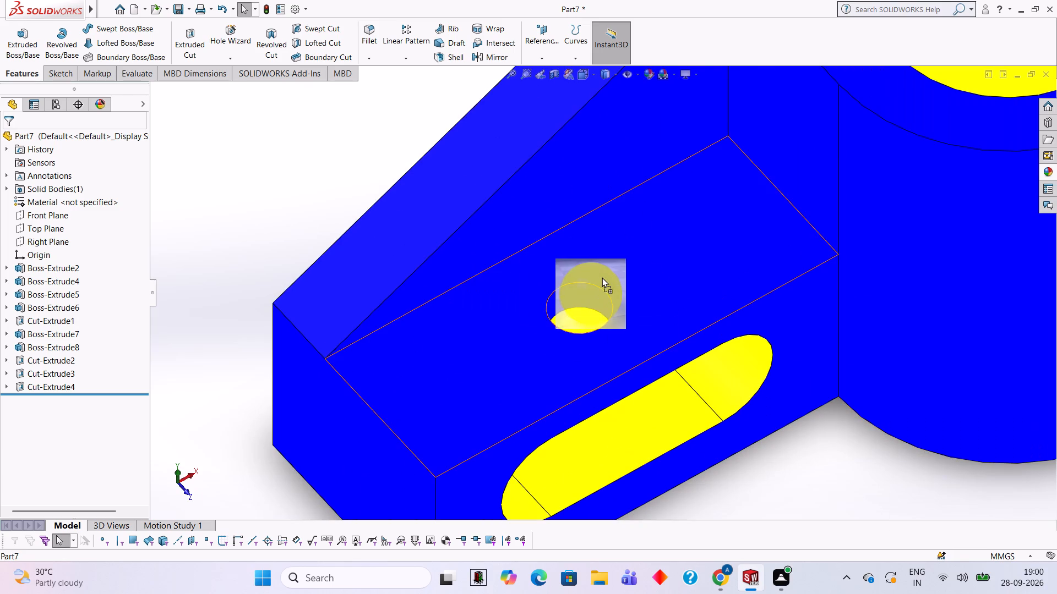
{"action": "left_click_drag", "start_coordinate": [602, 277], "coordinate": [589, 285]}
{"action": "left_click", "coordinate": [589, 285]}
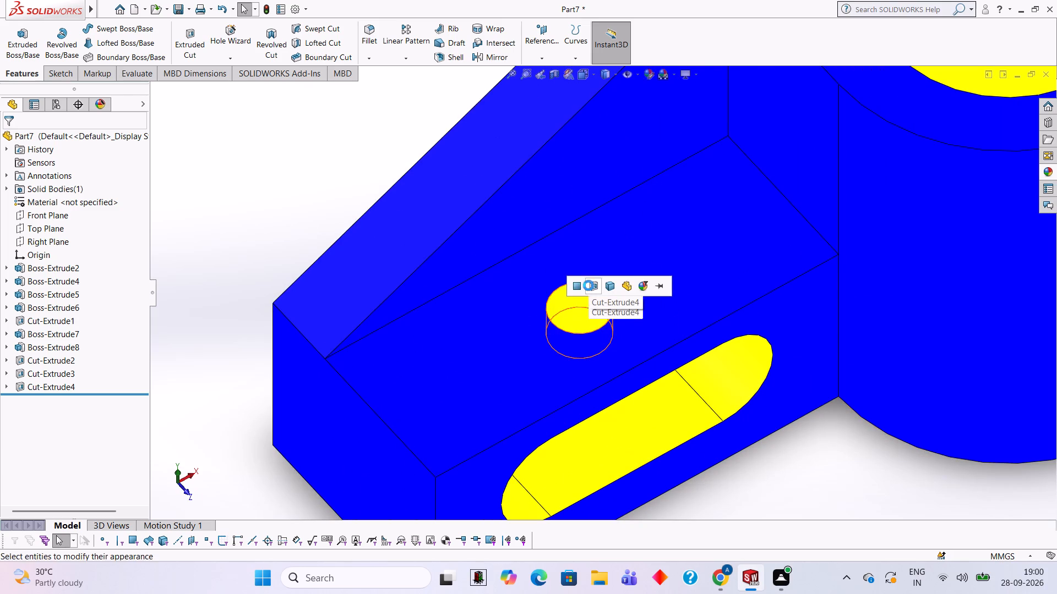
Examine the coloured part at different zoom levels, including the small hole, slot and large bore.
{"action": "scroll", "coordinate": [598, 287], "scroll_direction": "up", "scroll_amount": 4}
{"action": "scroll", "coordinate": [773, 319], "scroll_direction": "up", "scroll_amount": 2}
{"action": "scroll", "coordinate": [792, 294], "scroll_direction": "down", "scroll_amount": 2}
{"action": "scroll", "coordinate": [768, 175], "scroll_direction": "down", "scroll_amount": 1}
{"action": "scroll", "coordinate": [769, 158], "scroll_direction": "up", "scroll_amount": 2}
{"action": "scroll", "coordinate": [656, 199], "scroll_direction": "down", "scroll_amount": 1}
{"action": "scroll", "coordinate": [454, 172], "scroll_direction": "down", "scroll_amount": 1}
{"action": "scroll", "coordinate": [461, 179], "scroll_direction": "up", "scroll_amount": 1}
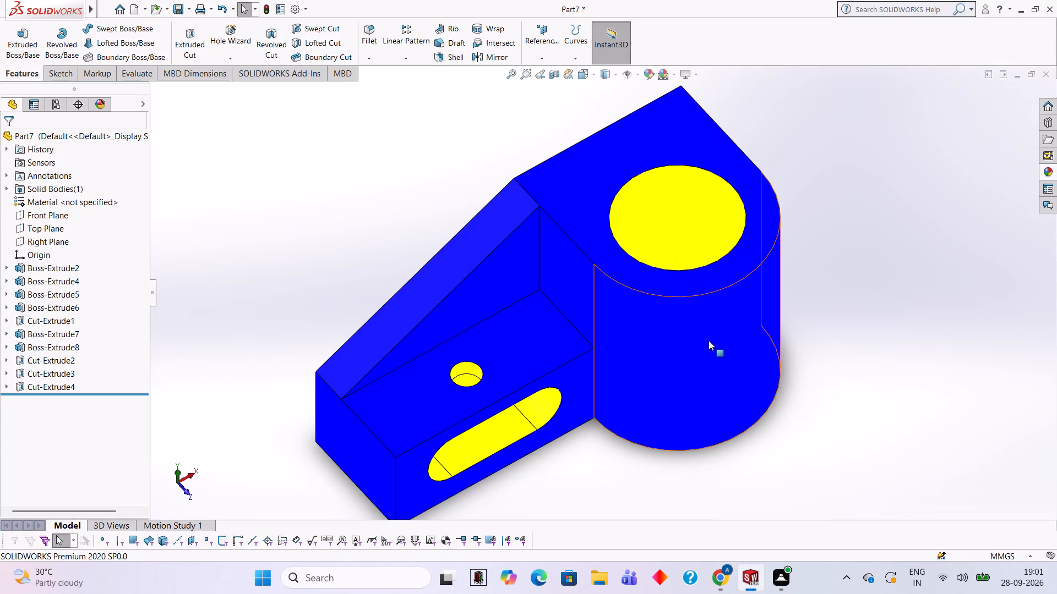
Apply the Red LED appearance to the extruded feature that forms the round-fronted extension.
{"action": "left_click", "coordinate": [1050, 169]}
{"action": "left_click_drag", "start_coordinate": [939, 455], "coordinate": [940, 463]}
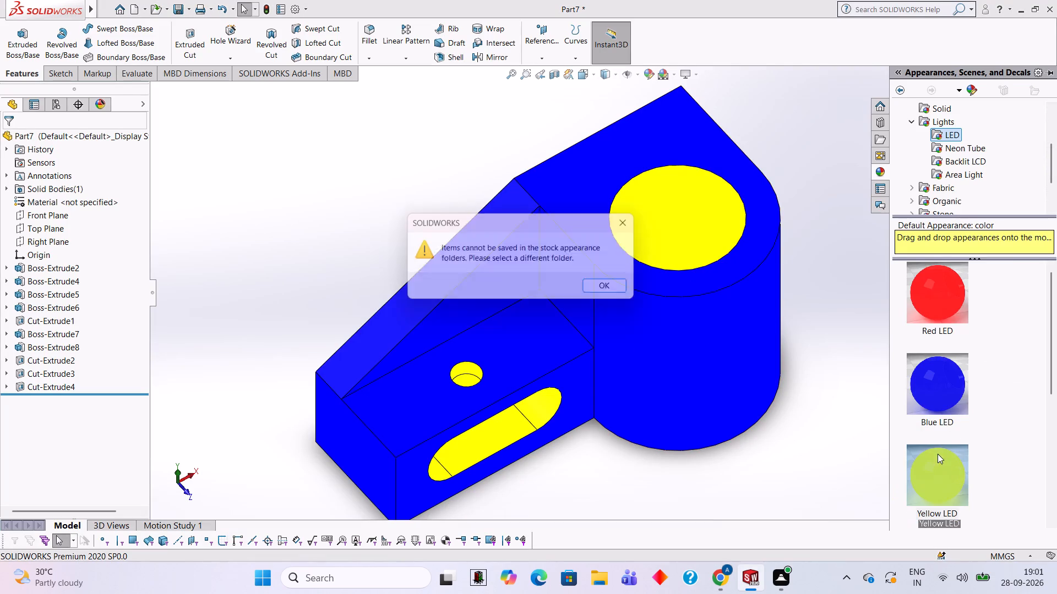
{"action": "left_click", "coordinate": [627, 222]}
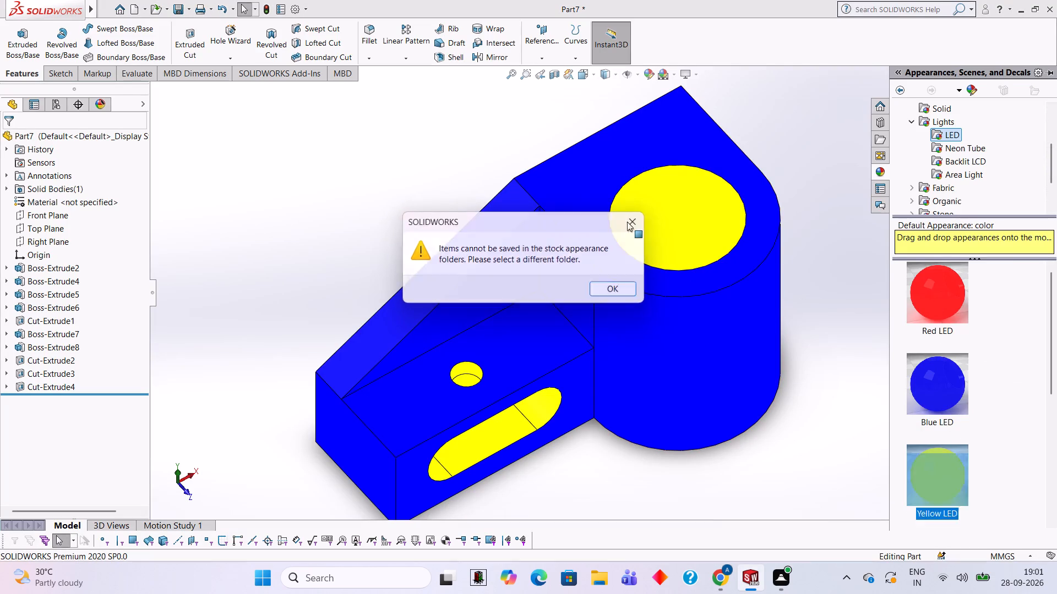
{"action": "left_click_drag", "start_coordinate": [949, 302], "coordinate": [703, 373]}
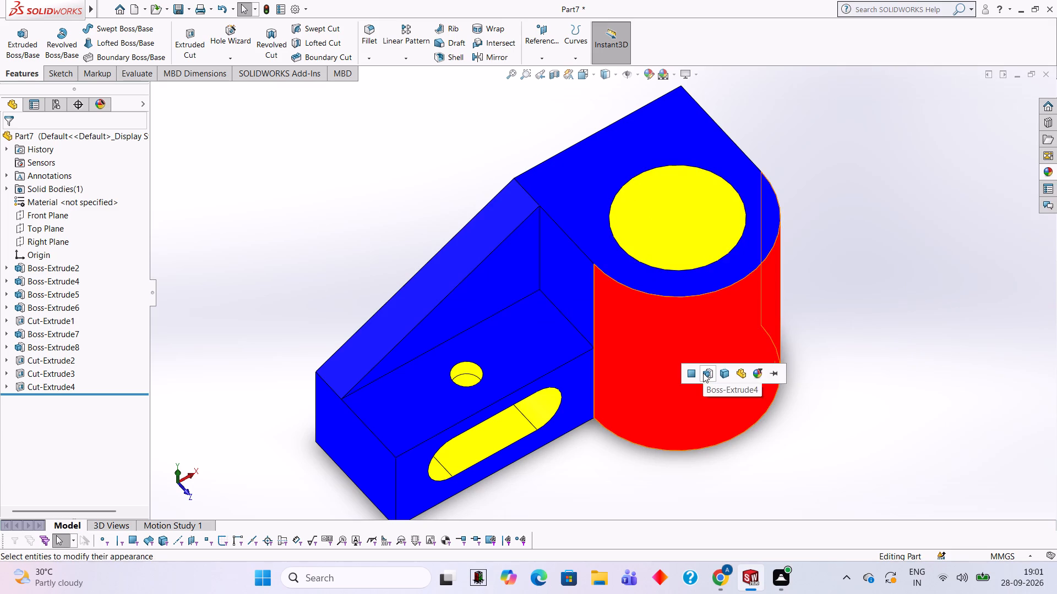
{"action": "left_click", "coordinate": [703, 373]}
Examine the recoloured extension and the rest of the part from the front and rear.
{"action": "middle_click_drag", "start_coordinate": [833, 318], "coordinate": [780, 315]}
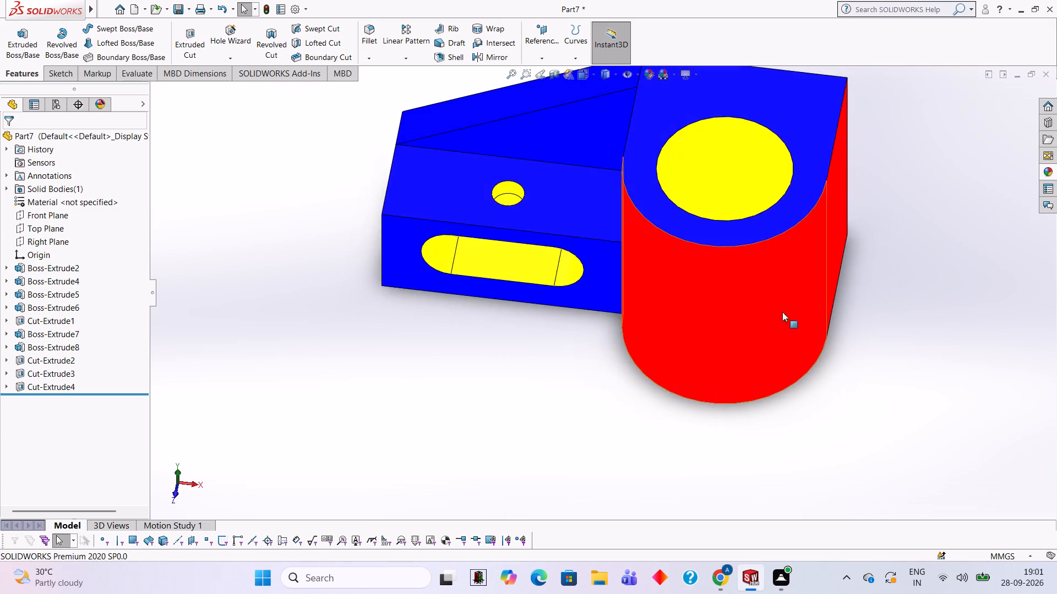
{"action": "scroll", "coordinate": [831, 221], "scroll_direction": "up", "scroll_amount": 3}
{"action": "scroll", "coordinate": [833, 223], "scroll_direction": "down", "scroll_amount": 1}
{"action": "middle_click_drag", "start_coordinate": [799, 360], "coordinate": [621, 351]}
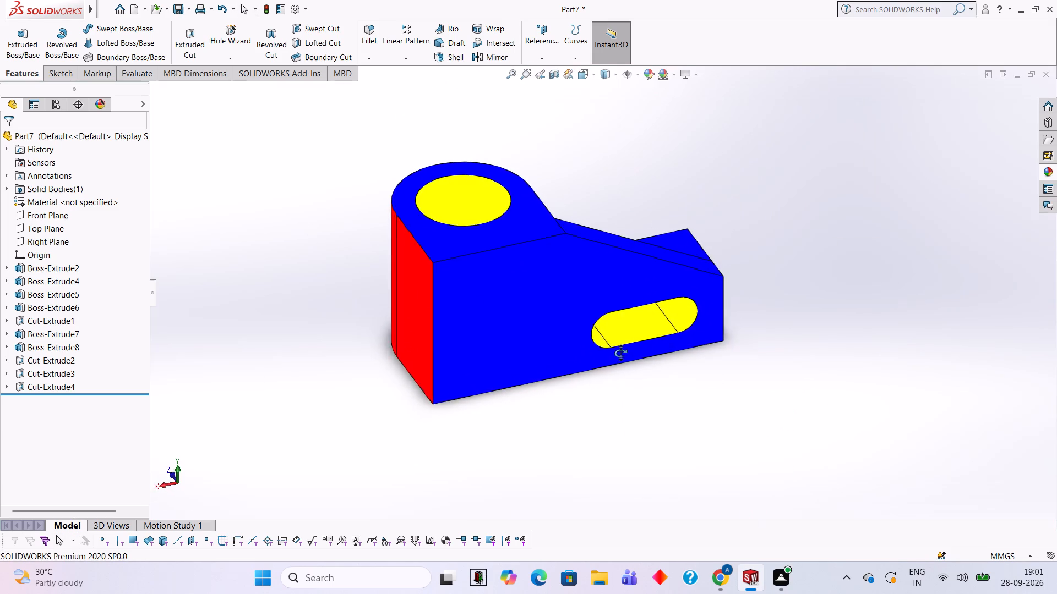
{"action": "middle_click_drag", "start_coordinate": [621, 351], "coordinate": [833, 312]}
{"action": "scroll", "coordinate": [829, 311], "scroll_direction": "up", "scroll_amount": 2}
{"action": "middle_click_drag", "start_coordinate": [836, 323], "coordinate": [868, 340]}
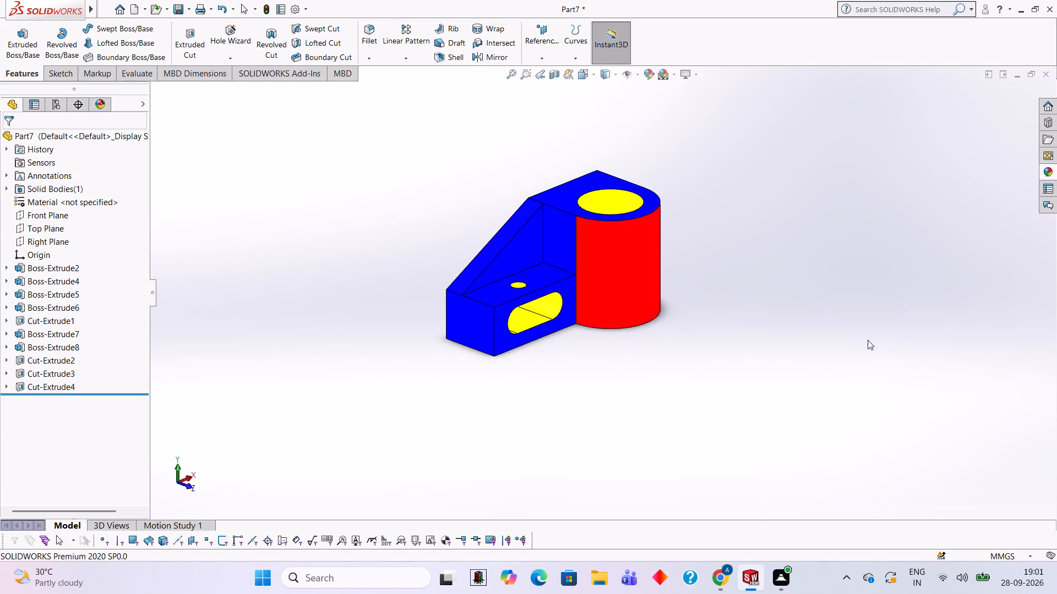
{"action": "scroll", "coordinate": [535, 254], "scroll_direction": "down", "scroll_amount": 2}
{"action": "scroll", "coordinate": [582, 256], "scroll_direction": "down", "scroll_amount": 1}
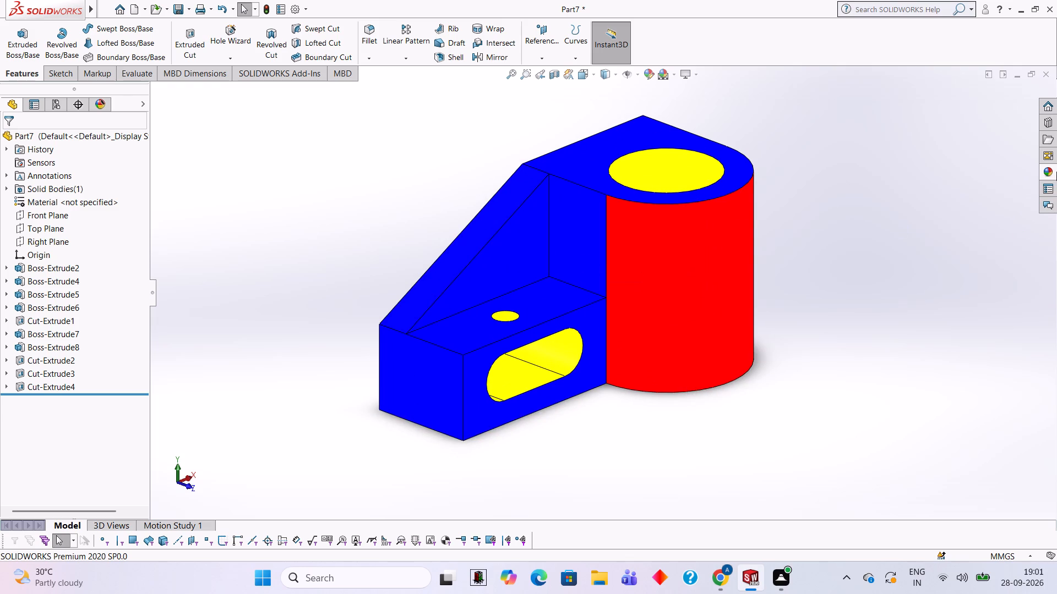
Apply the Red LED appearance to the extruded feature whose upright face stands between the rib and the round-fronted extension.
{"action": "left_click", "coordinate": [1056, 171]}
{"action": "left_click_drag", "start_coordinate": [953, 307], "coordinate": [627, 251]}
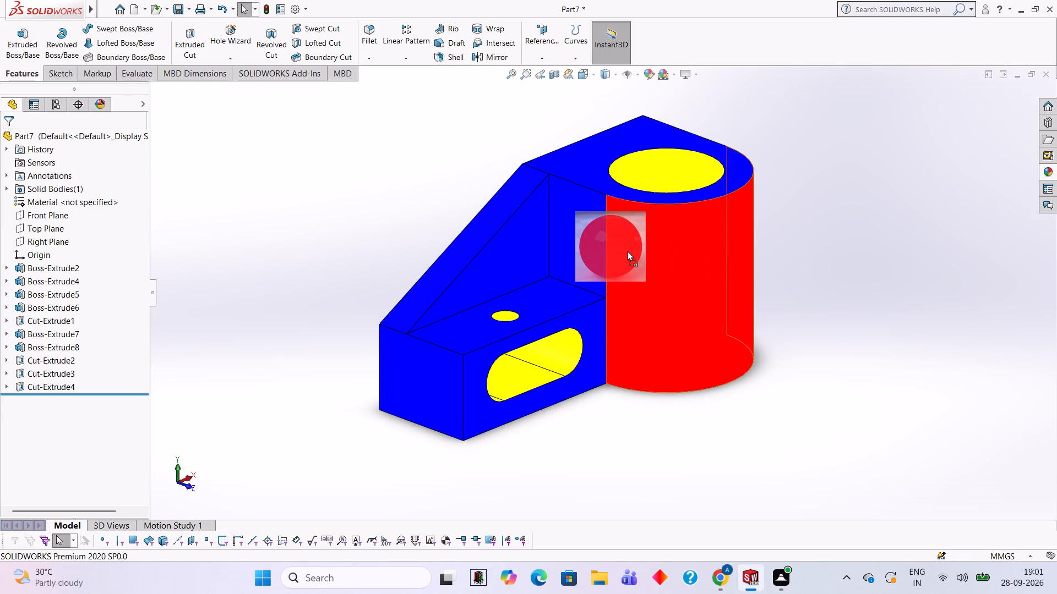
{"action": "left_click_drag", "start_coordinate": [627, 251], "coordinate": [598, 238]}
{"action": "left_click", "coordinate": [598, 238]}
Examine the finished red, blue and yellow colouring of the whole part from several angles and distances.
{"action": "scroll", "coordinate": [600, 238], "scroll_direction": "up", "scroll_amount": 1}
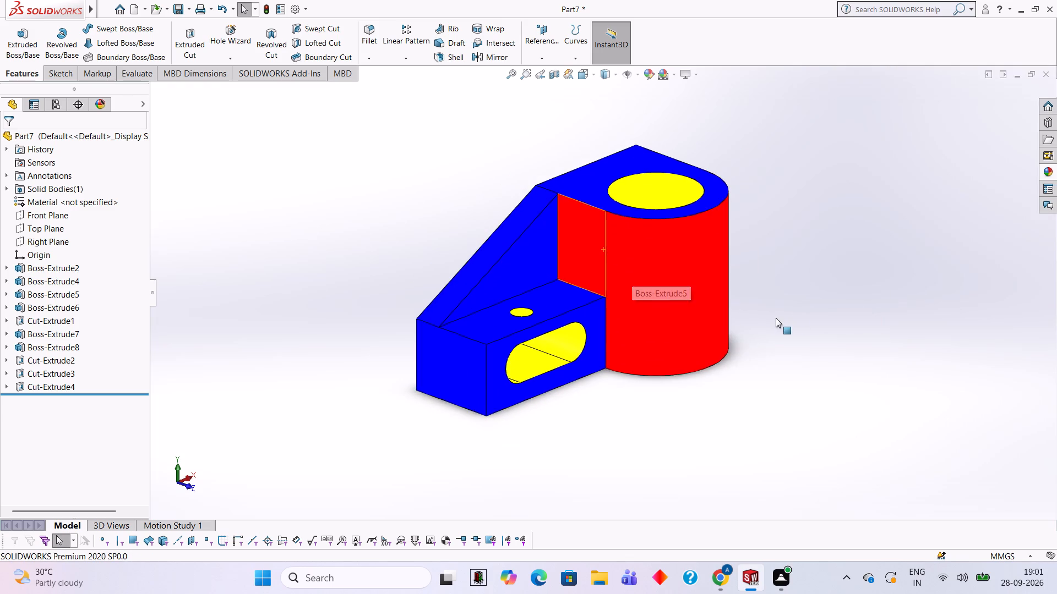
{"action": "scroll", "coordinate": [780, 318], "scroll_direction": "up", "scroll_amount": 2}
{"action": "middle_click_drag", "start_coordinate": [857, 297], "coordinate": [839, 315]}
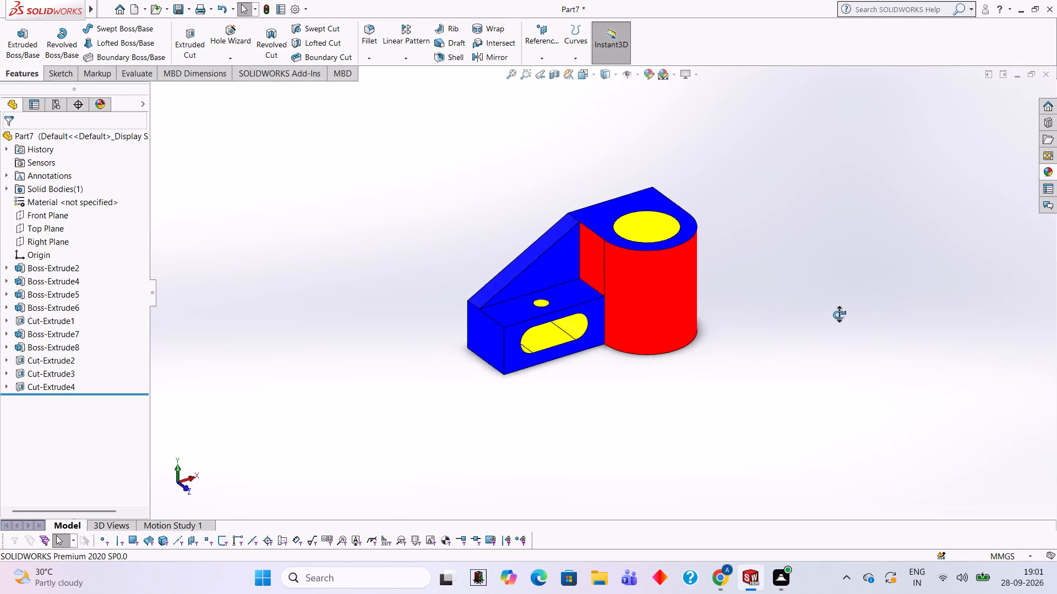
{"action": "middle_click_drag", "start_coordinate": [839, 315], "coordinate": [833, 301]}
{"action": "scroll", "coordinate": [833, 301], "scroll_direction": "down", "scroll_amount": 1}
{"action": "scroll", "coordinate": [824, 295], "scroll_direction": "up", "scroll_amount": 2}
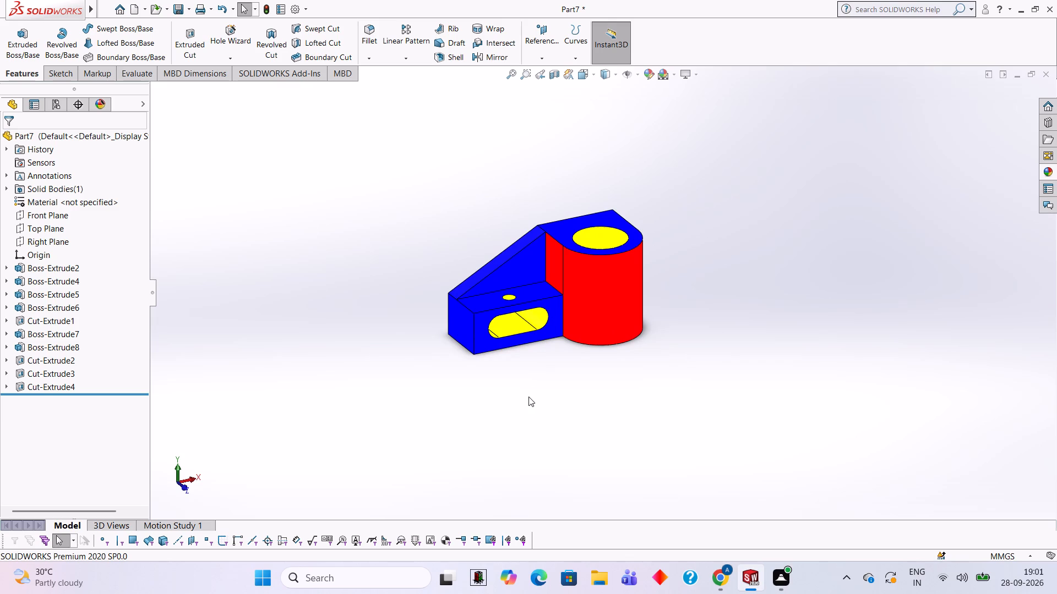
{"action": "middle_click_drag", "start_coordinate": [528, 397], "coordinate": [555, 410]}
{"action": "scroll", "coordinate": [554, 406], "scroll_direction": "down", "scroll_amount": 1}
{"action": "scroll", "coordinate": [562, 347], "scroll_direction": "down", "scroll_amount": 1}
{"action": "middle_click_drag", "start_coordinate": [759, 205], "coordinate": [739, 205]}
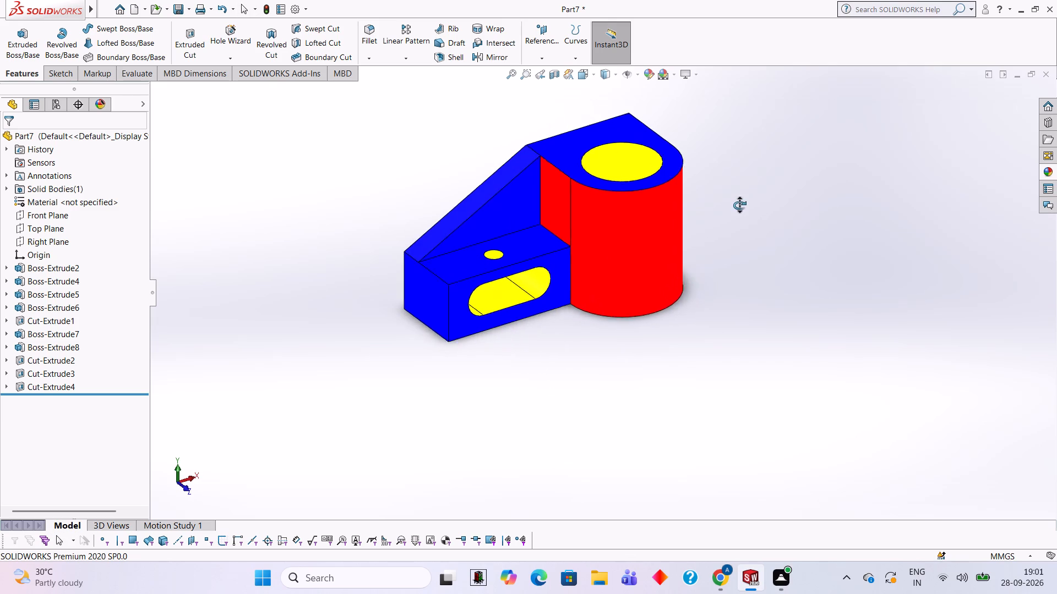
{"action": "middle_click_drag", "start_coordinate": [739, 205], "coordinate": [739, 205]}
{"action": "scroll", "coordinate": [727, 218], "scroll_direction": "down", "scroll_amount": 2}
{"action": "scroll", "coordinate": [614, 183], "scroll_direction": "up", "scroll_amount": 3}
{"action": "scroll", "coordinate": [503, 158], "scroll_direction": "down", "scroll_amount": 2}
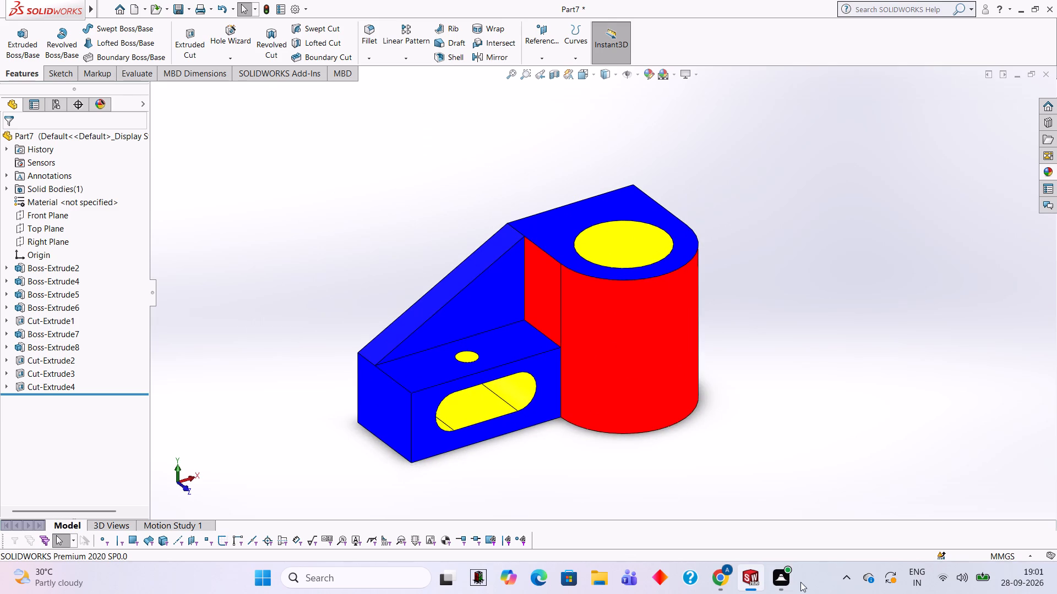
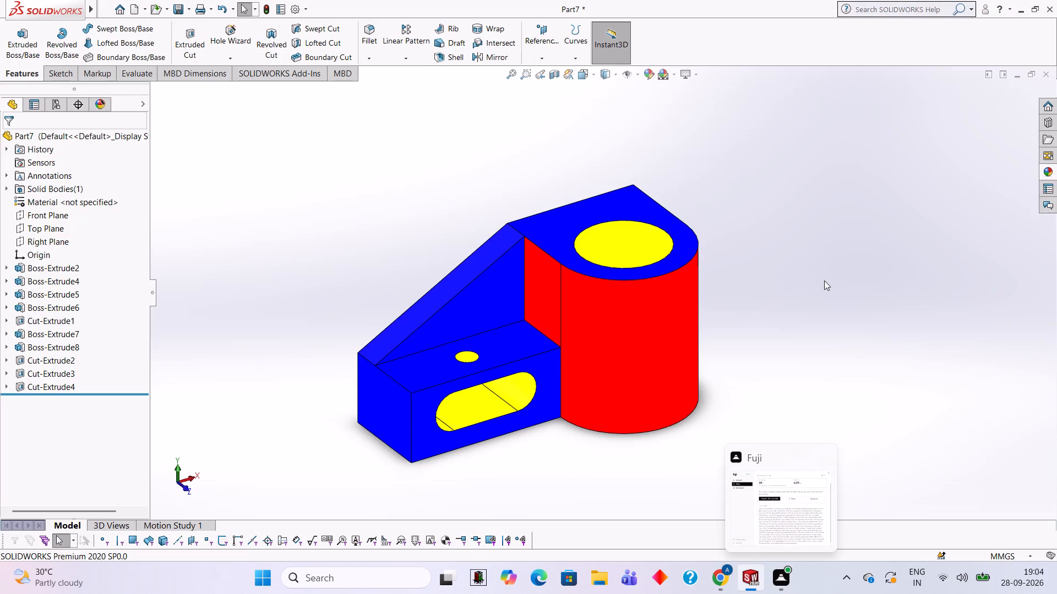
Save the finished part under the file name 008.
{"action": "key", "text": "ctrl+s"}
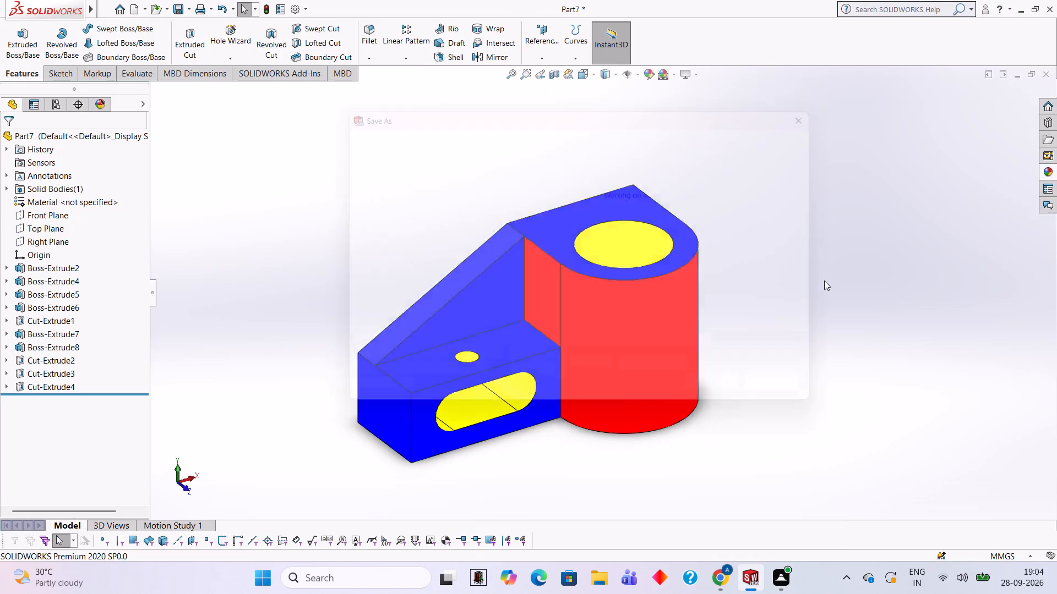
{"action": "type", "text": "008"}
{"action": "key", "text": "Return"}
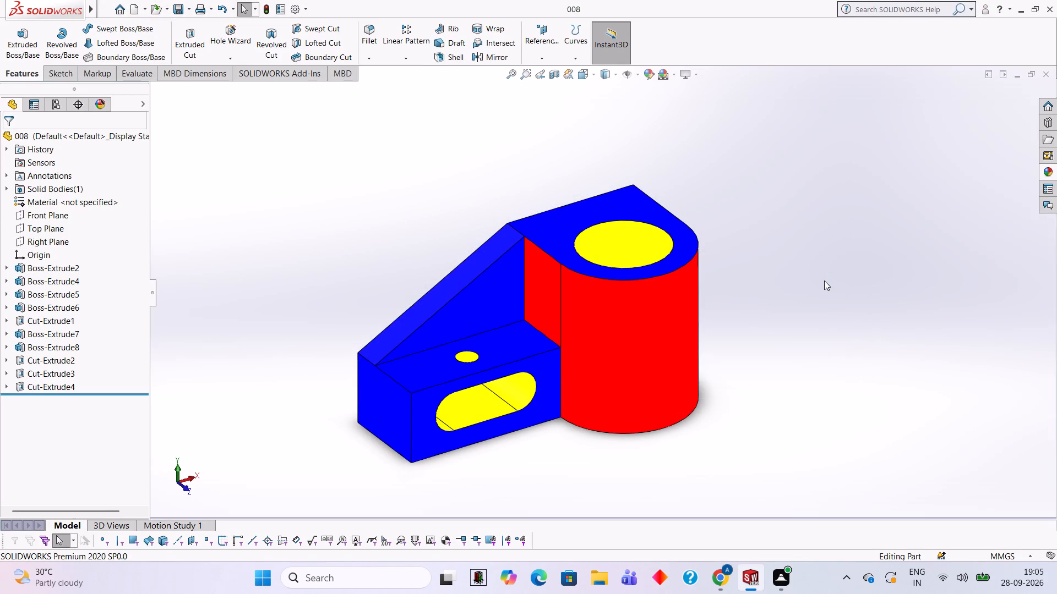
Export the part in Adobe Portable Document Format (*.pdf), keeping the proposed file name and folder.
{"action": "left_click", "coordinate": [338, 5]}
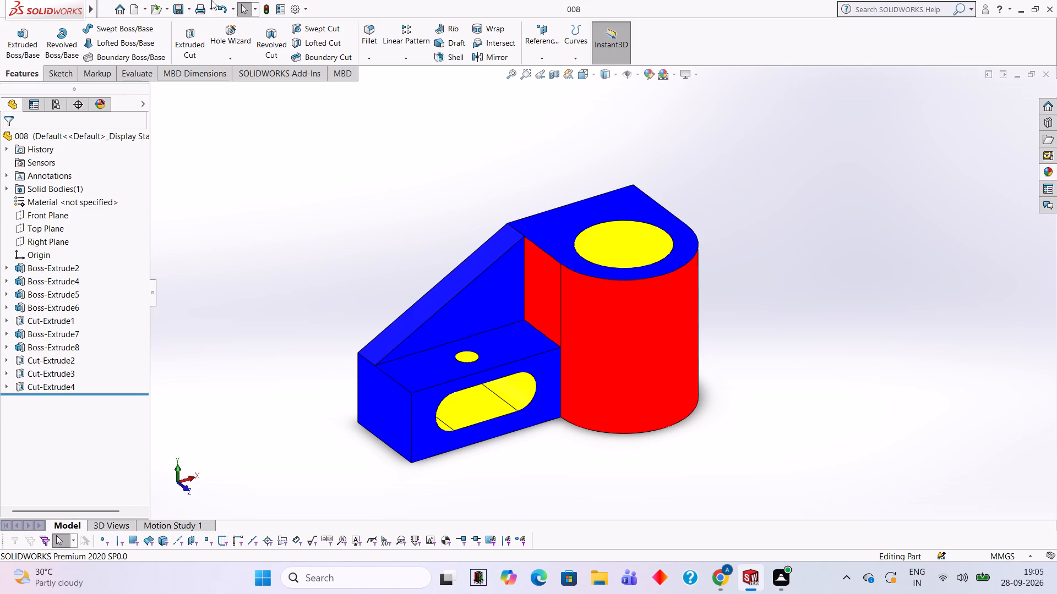
{"action": "left_click", "coordinate": [191, 9]}
{"action": "left_click", "coordinate": [216, 35]}
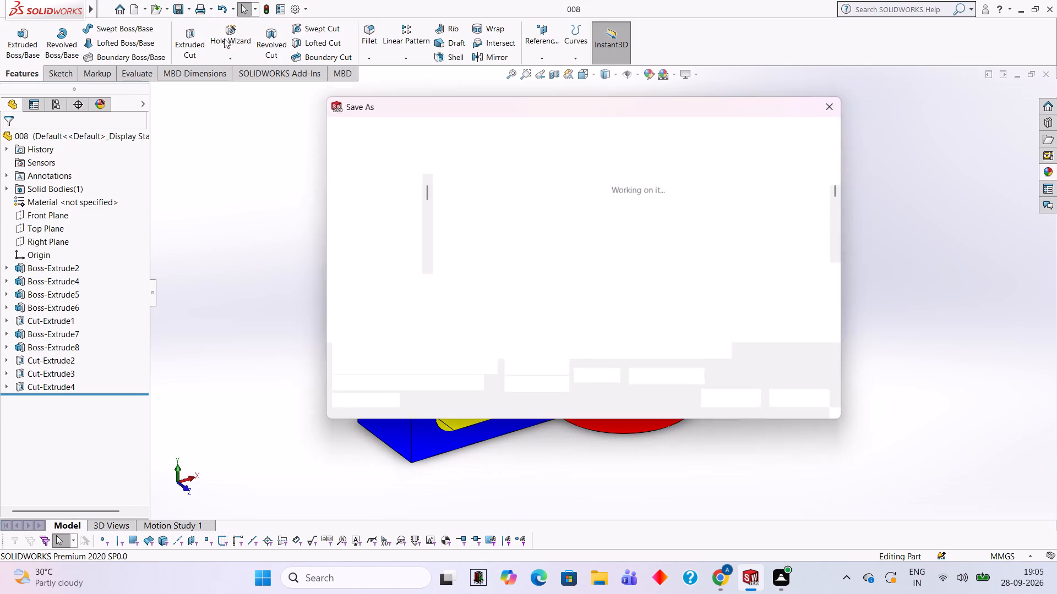
{"action": "left_click", "coordinate": [618, 302]}
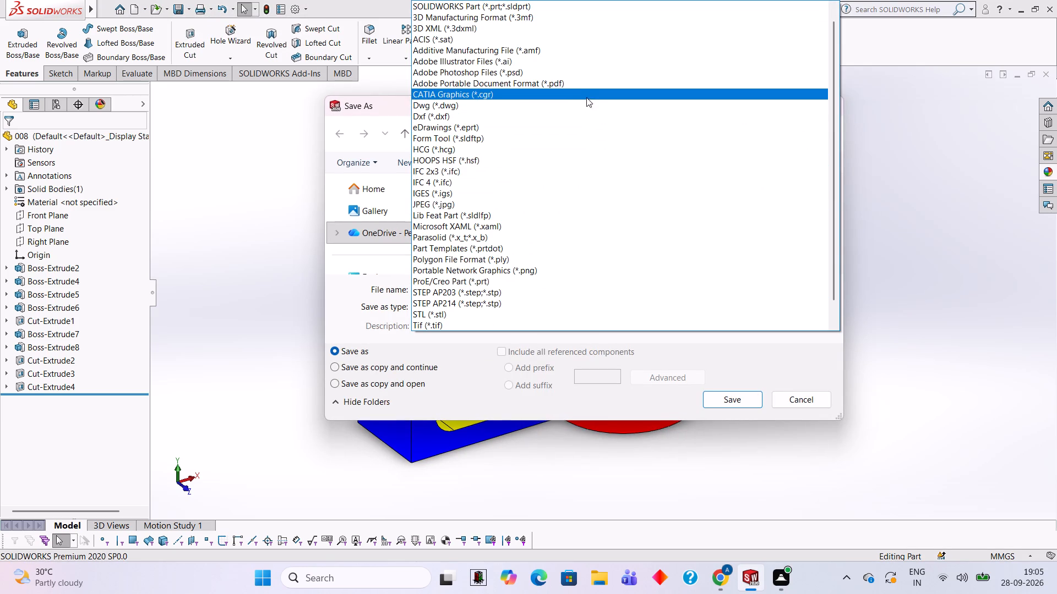
{"action": "left_click", "coordinate": [584, 79]}
{"action": "left_click", "coordinate": [719, 417]}
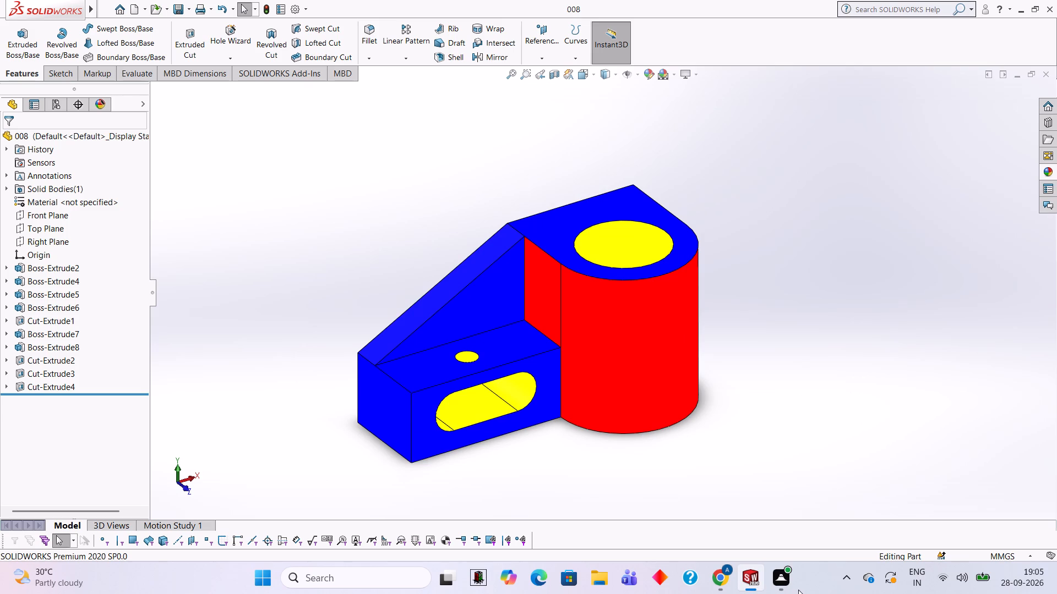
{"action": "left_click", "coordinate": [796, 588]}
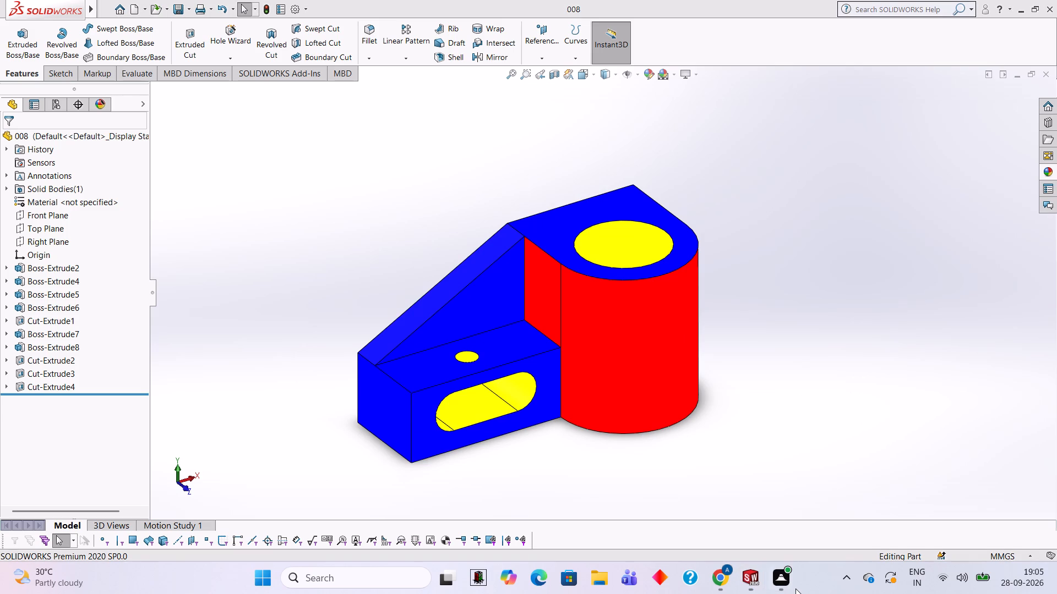